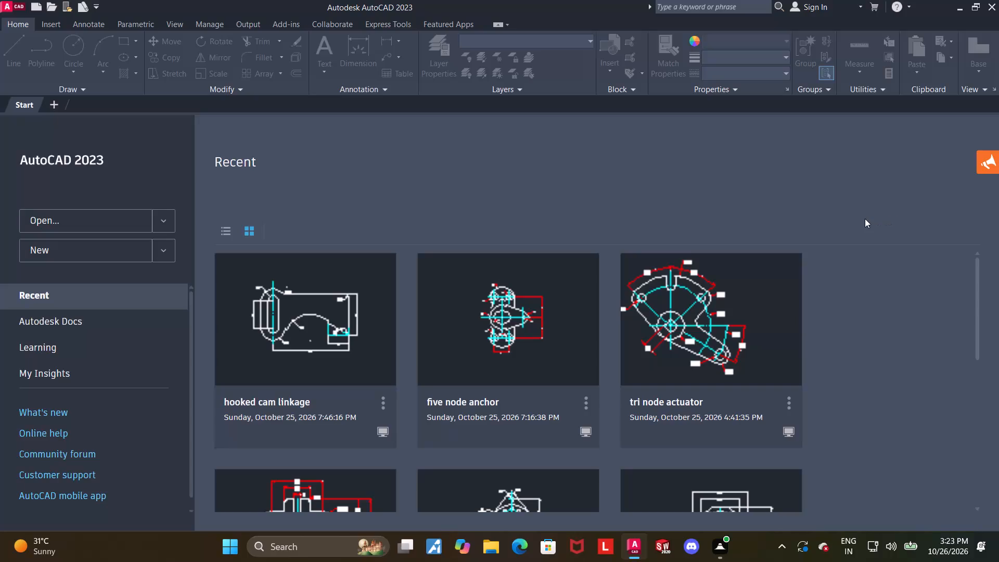
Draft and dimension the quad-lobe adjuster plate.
Create a new blank drawing.
left_click(99, 259)
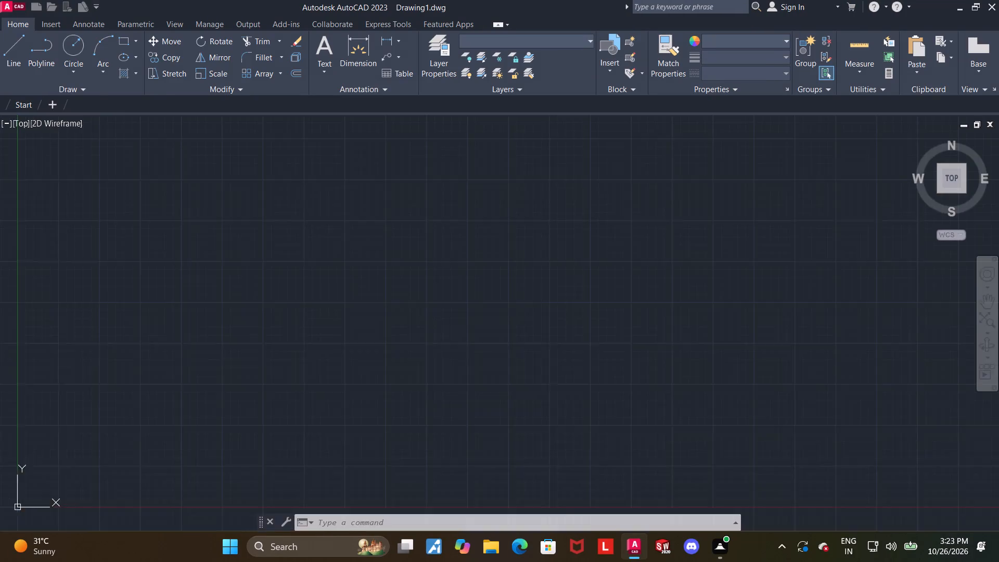
Turn on command log file recording with LOGFILEON.
type("logfile")
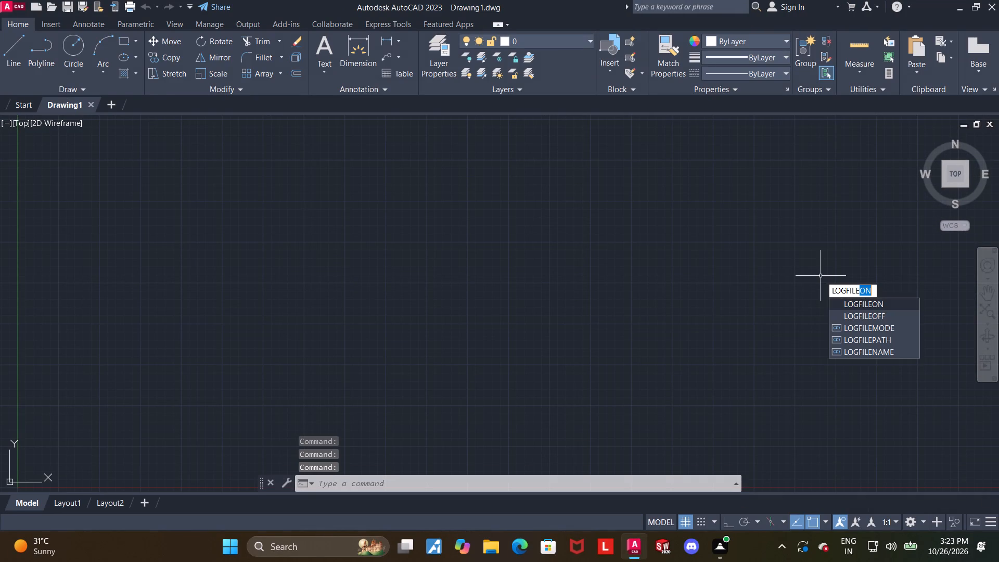
left_click(876, 305)
key("Return")
key("Return")
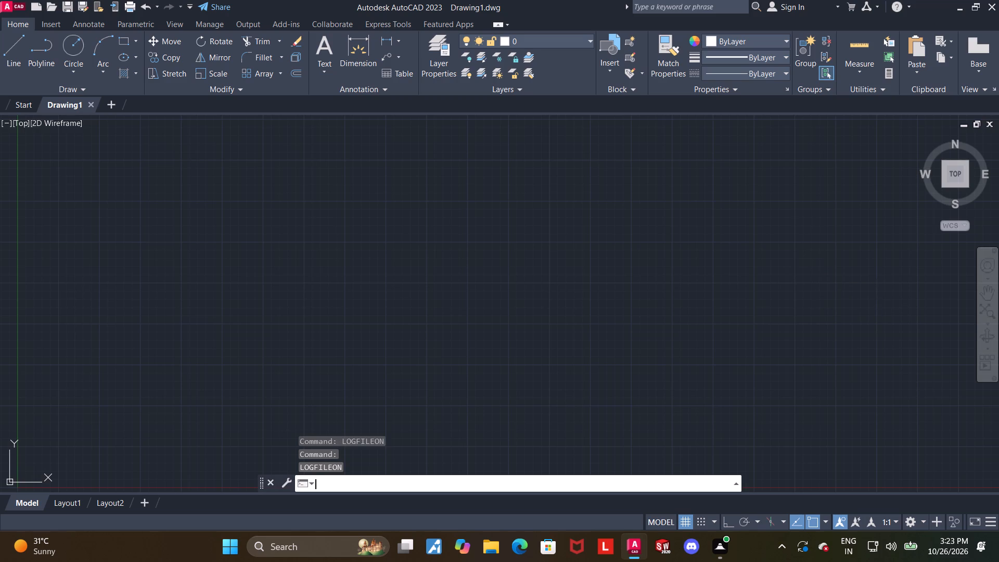
Set the model space limits from 0,0 to 100,100.
type("limits")
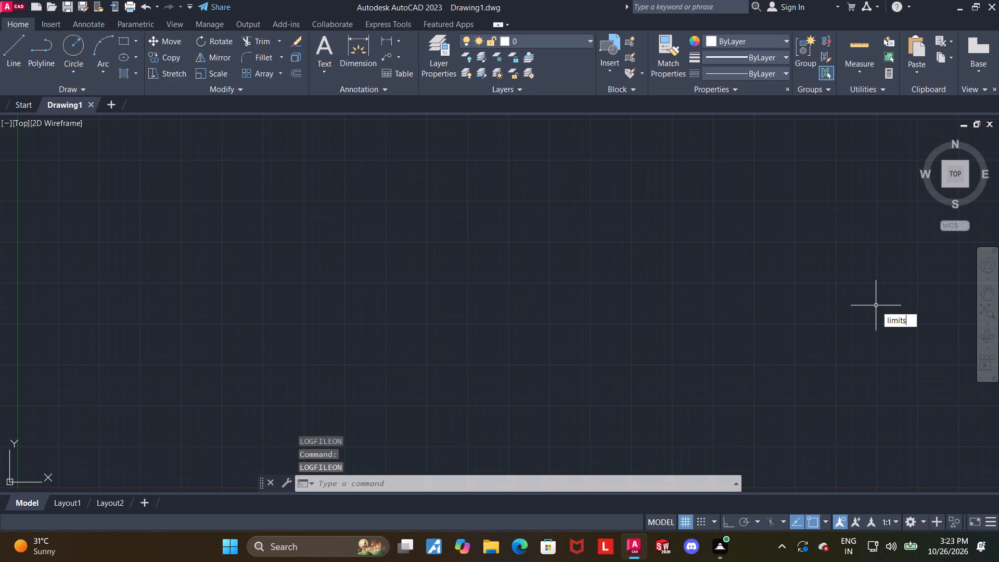
key("Return")
type("0,0")
key("Return")
type("100,100")
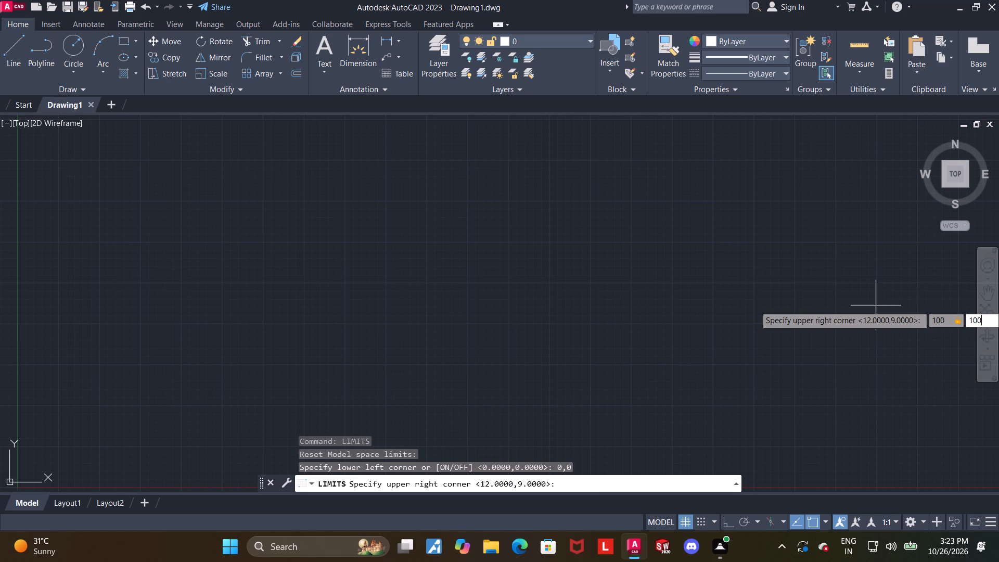
key("Return")
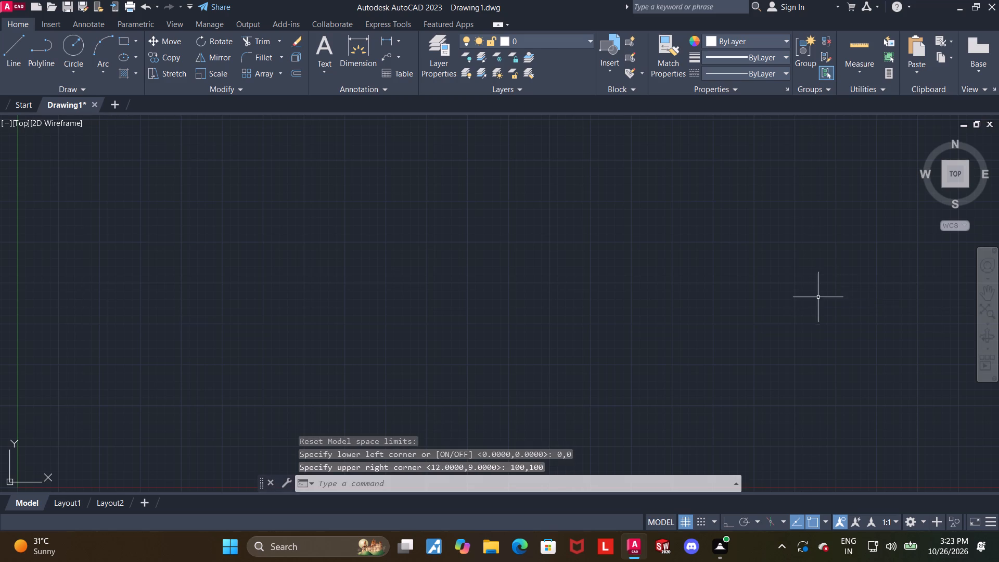
Draw a circle of radius 34 centred at about 58, 43.
scroll(809, 293, "down", 2)
middle_click_drag(804, 293, 336, 368)
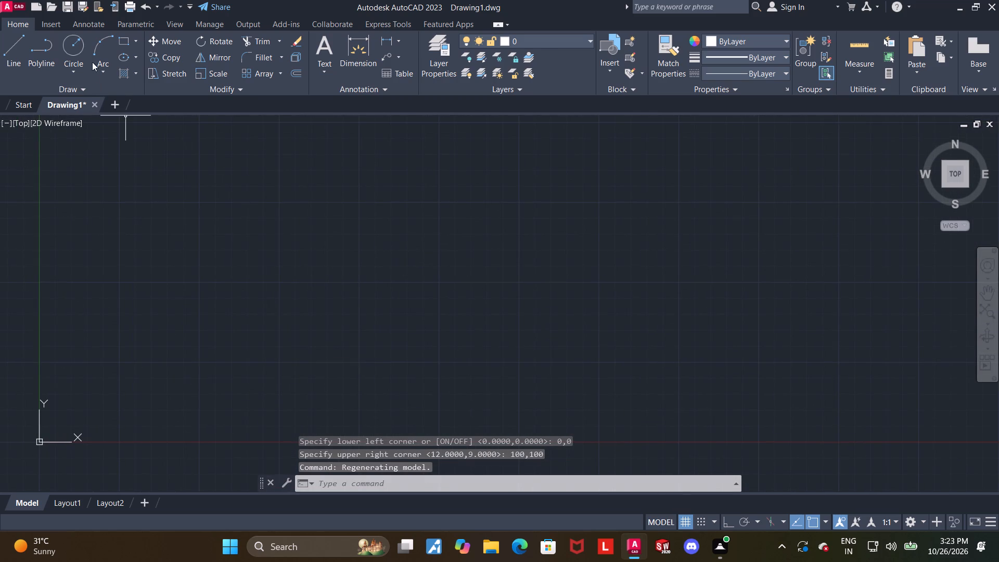
left_click(82, 50)
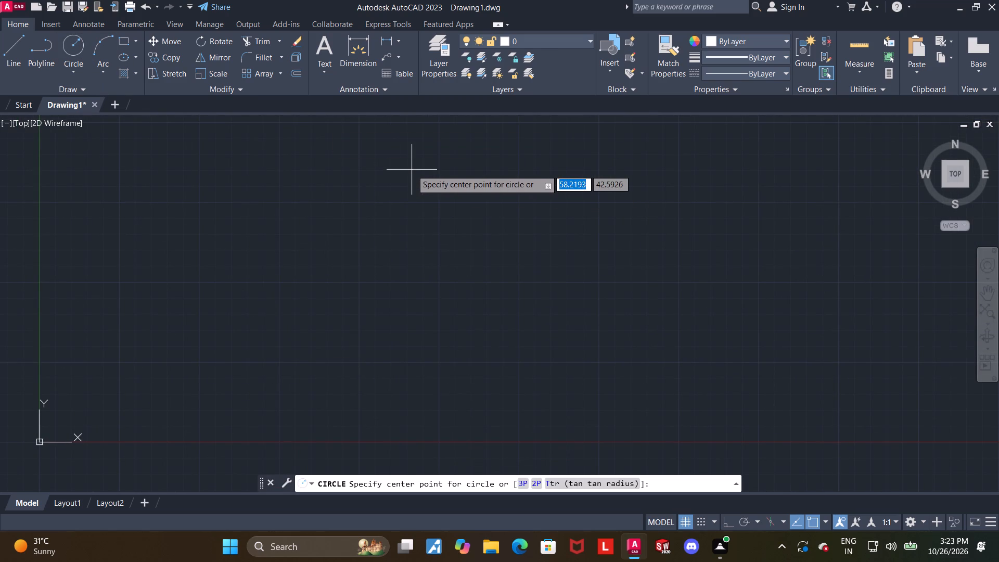
left_click(411, 170)
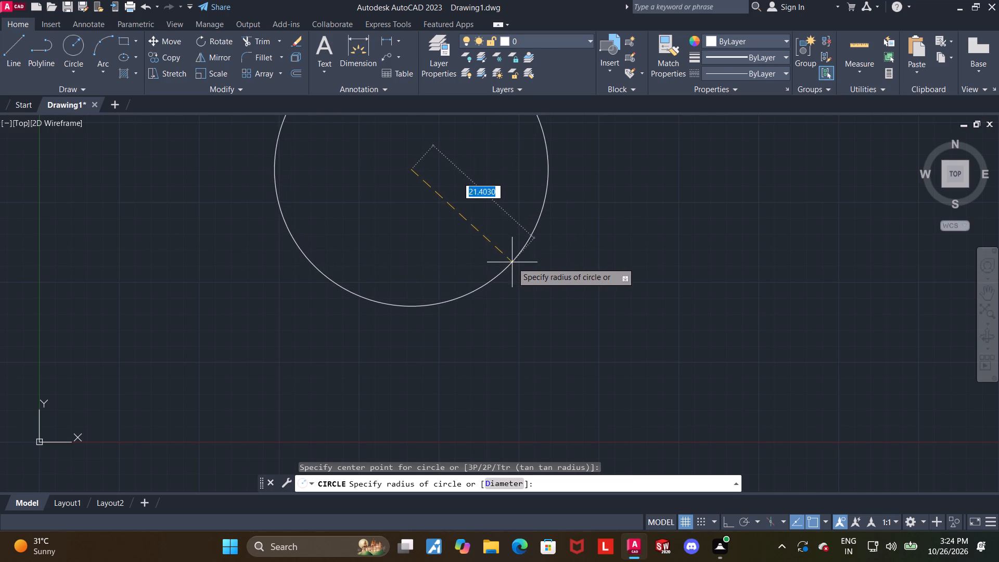
type("34")
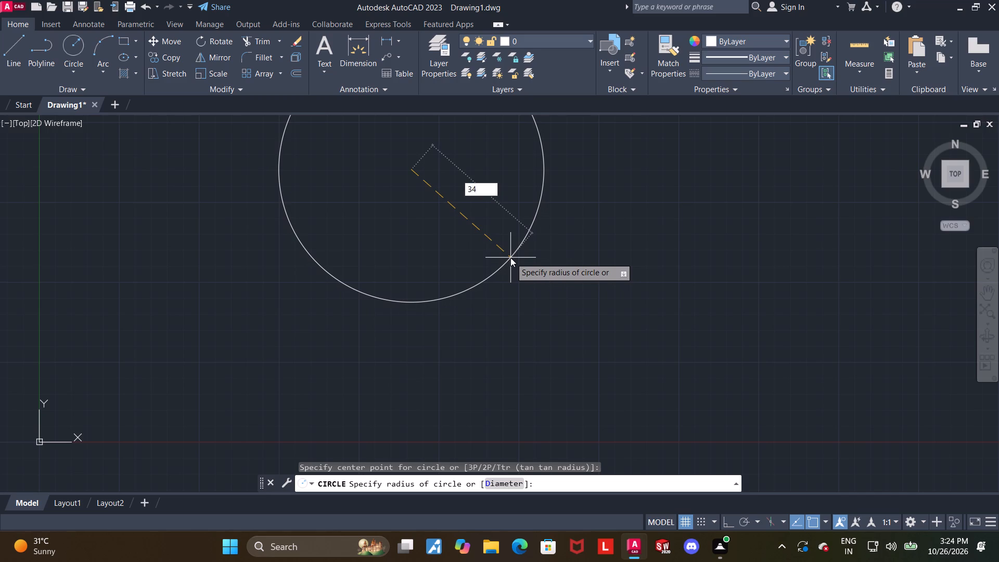
key("Return")
key("Escape")
Move the radius 34 circle by its centre farther from the origin, to about 224, 147.
scroll(933, 33, "down", 2)
scroll(645, 205, "down", 2)
middle_click_drag(641, 219, 447, 307)
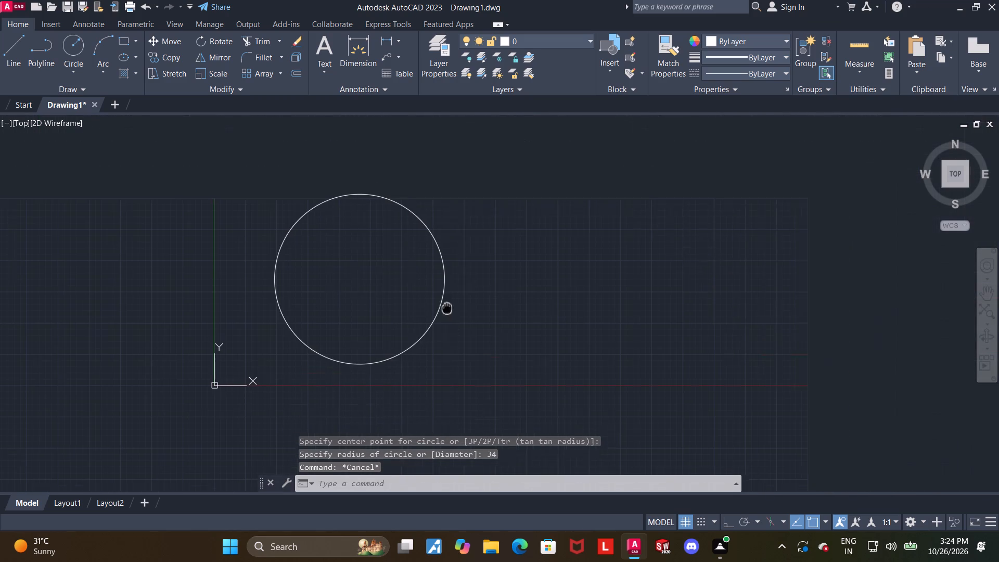
middle_click_drag(447, 307, 436, 312)
key("Escape")
left_click(477, 207)
left_click(322, 328)
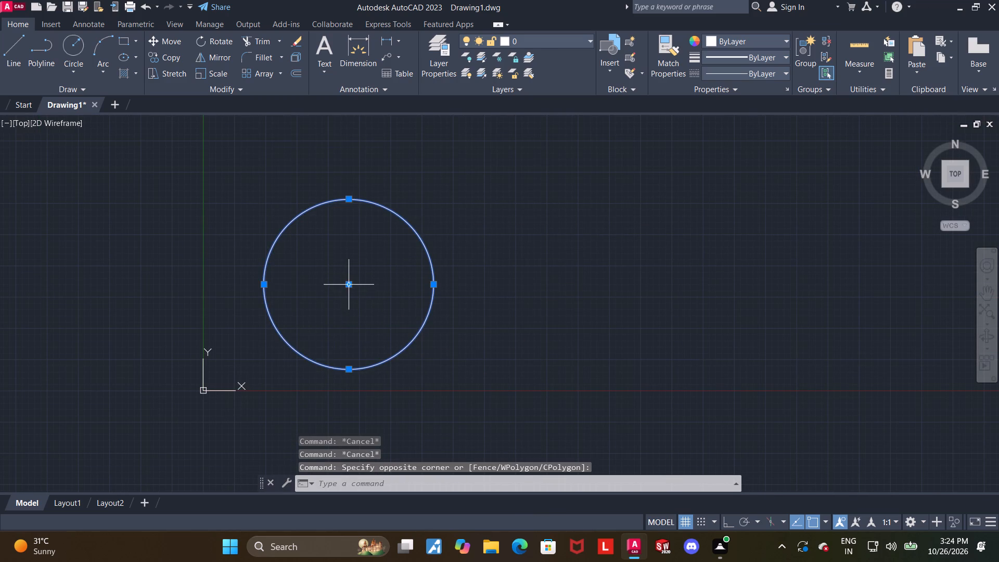
left_click(348, 286)
left_click(443, 180)
key("Escape")
middle_click_drag(629, 218, 473, 308)
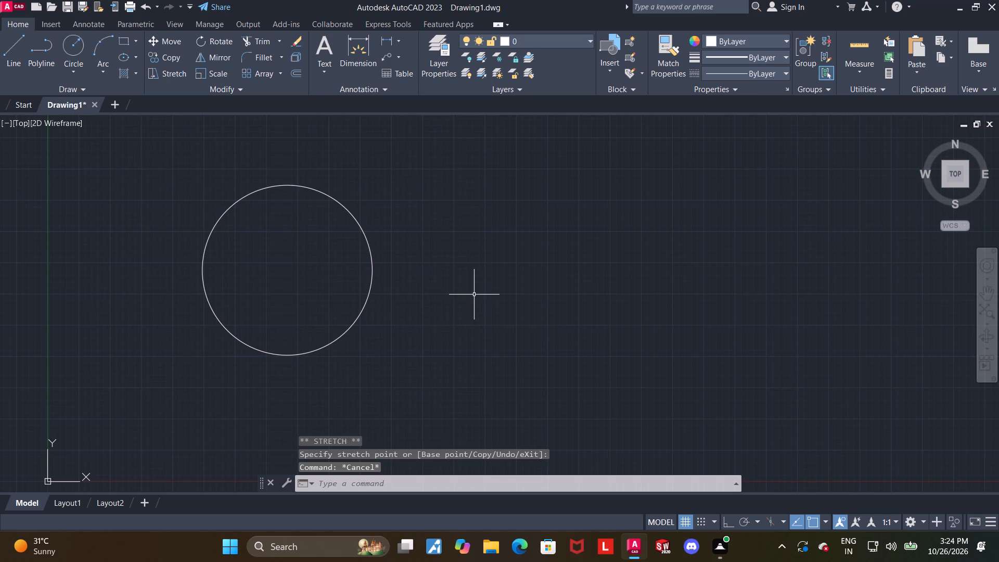
scroll(474, 295, "down", 1)
middle_click_drag(458, 305, 444, 315)
left_click(448, 219)
left_click(260, 351)
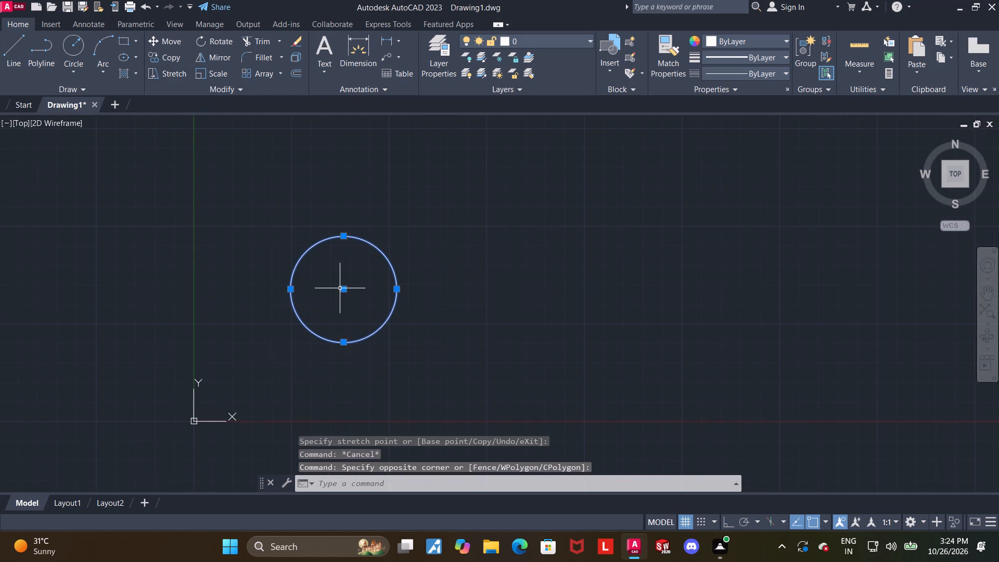
left_click(343, 288)
left_click(544, 191)
key("Escape")
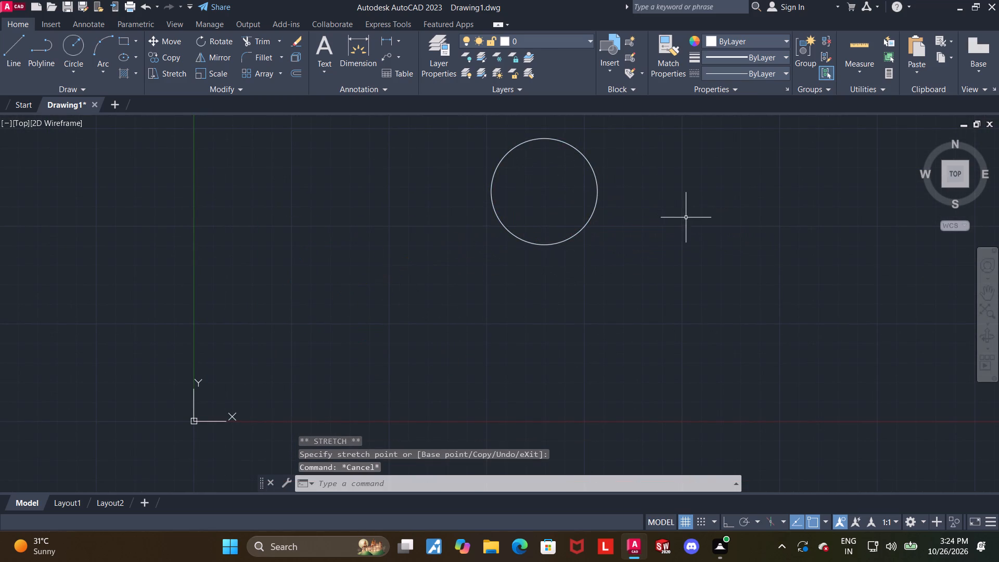
Draw a concentric circle of radius 24 inside the radius 34 circle.
middle_click_drag(686, 218, 621, 251)
scroll(620, 251, "up", 2)
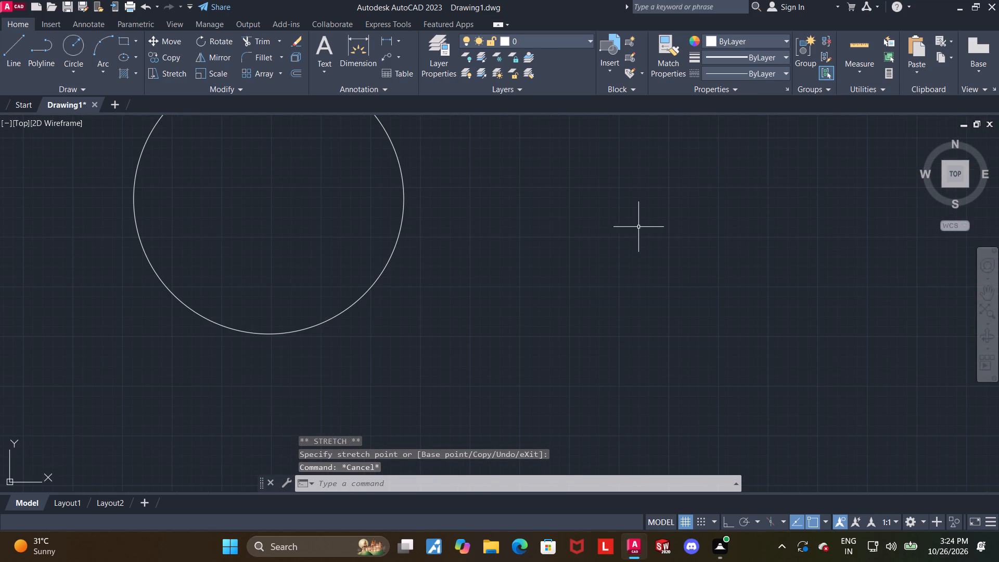
middle_click_drag(460, 225, 497, 377)
middle_click_drag(494, 356, 510, 277)
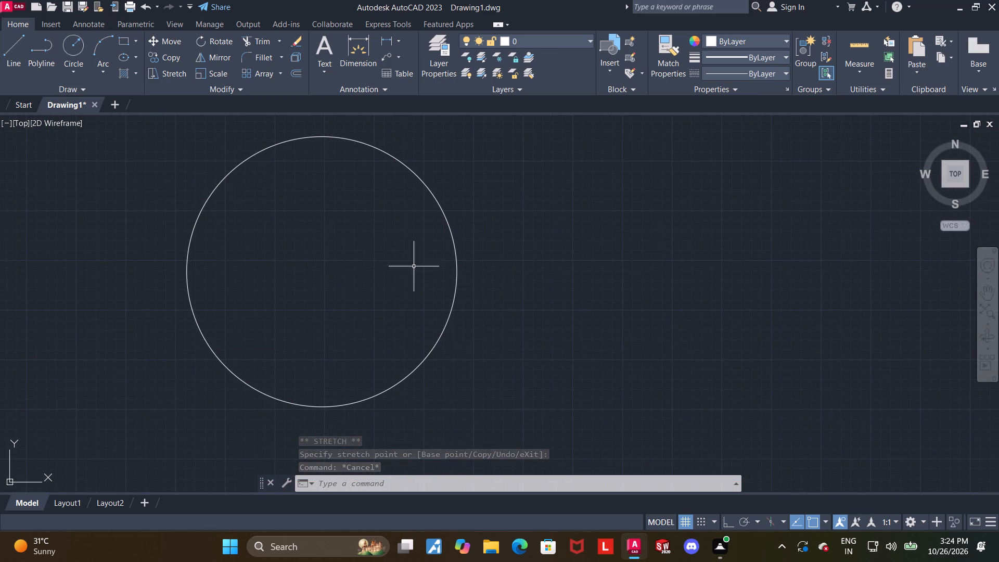
left_click(68, 49)
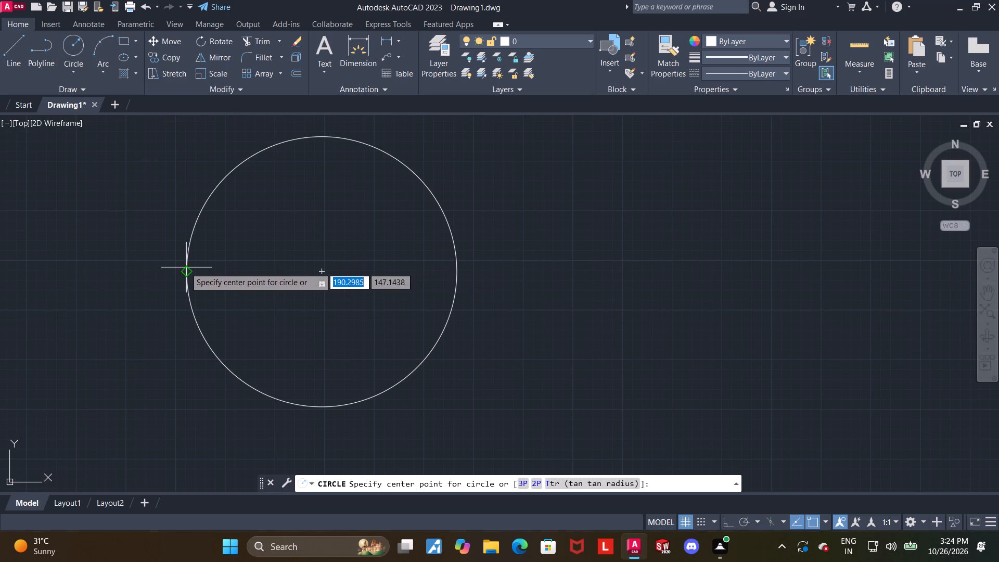
left_click(319, 272)
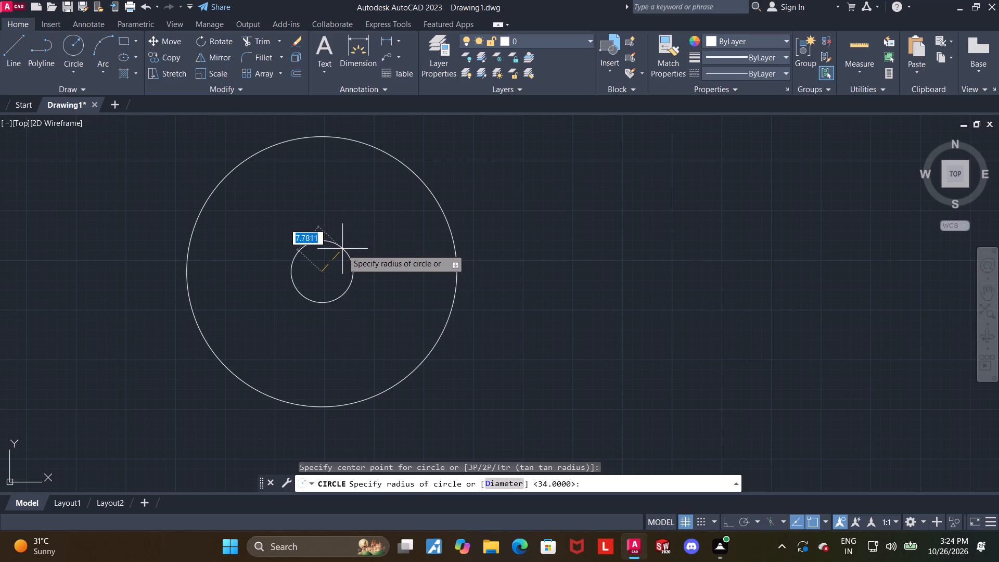
type("24")
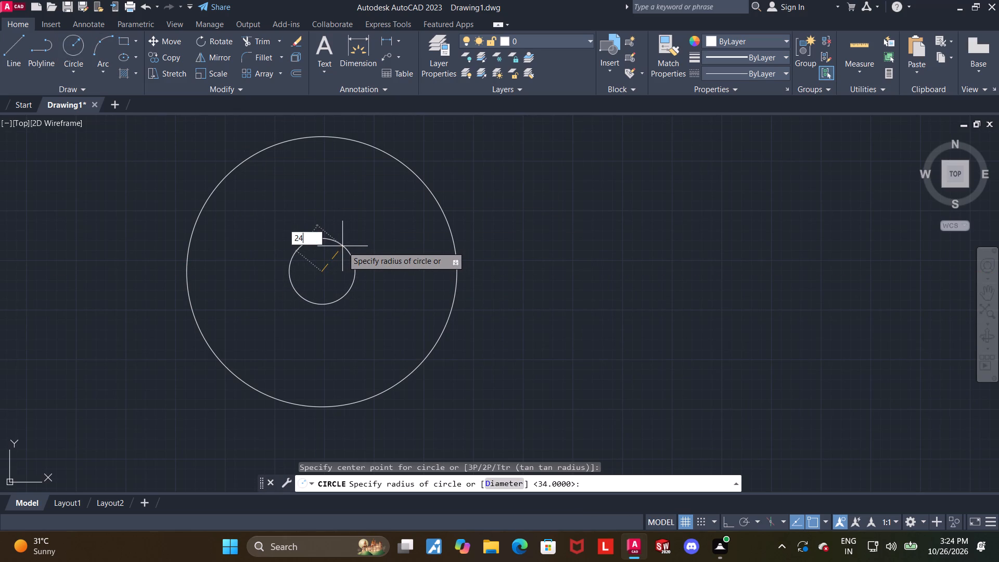
key("Return")
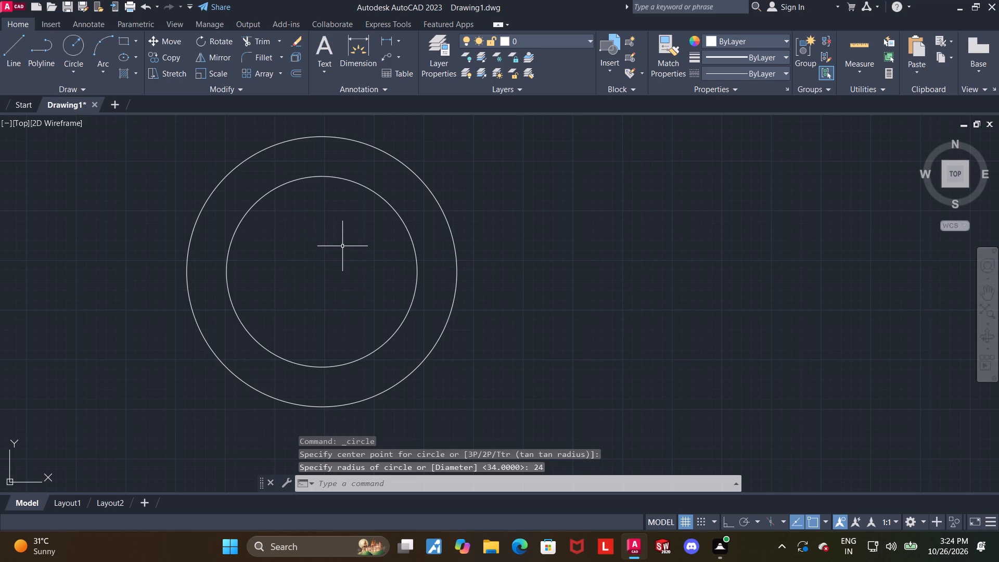
Draw a third concentric circle of radius 18.5 at the same centre.
scroll(381, 383, "up", 1)
scroll(379, 397, "down", 1)
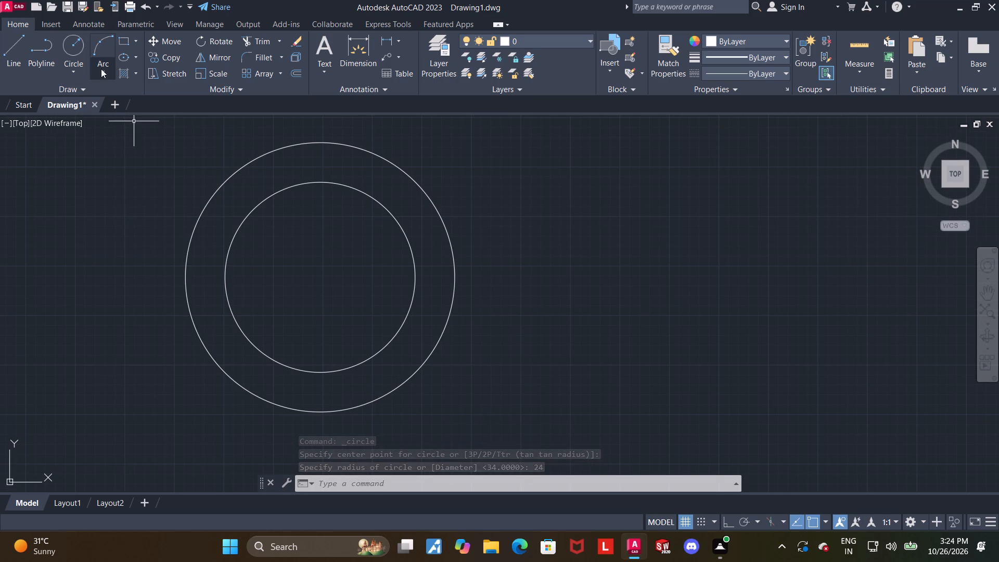
left_click(79, 55)
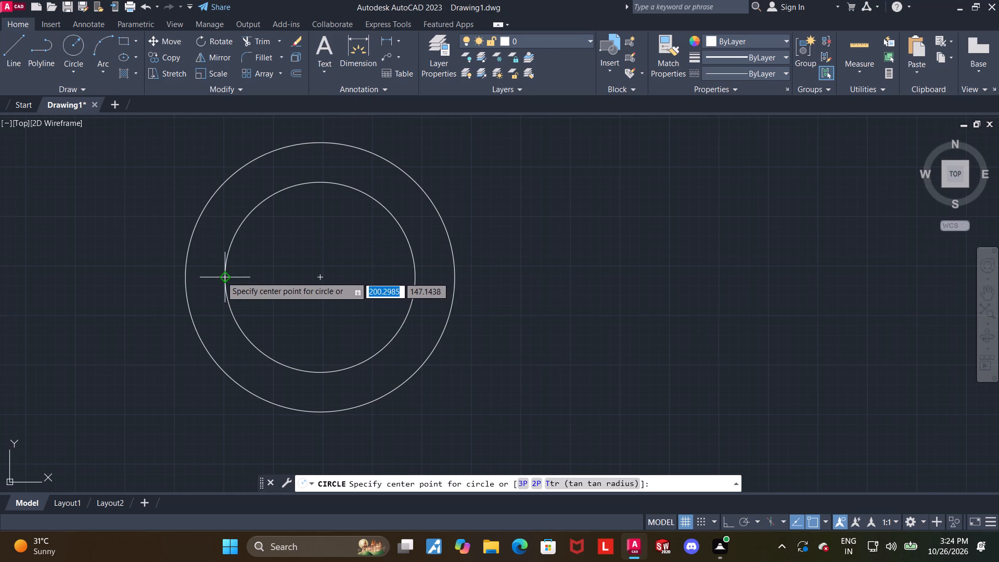
left_click(321, 278)
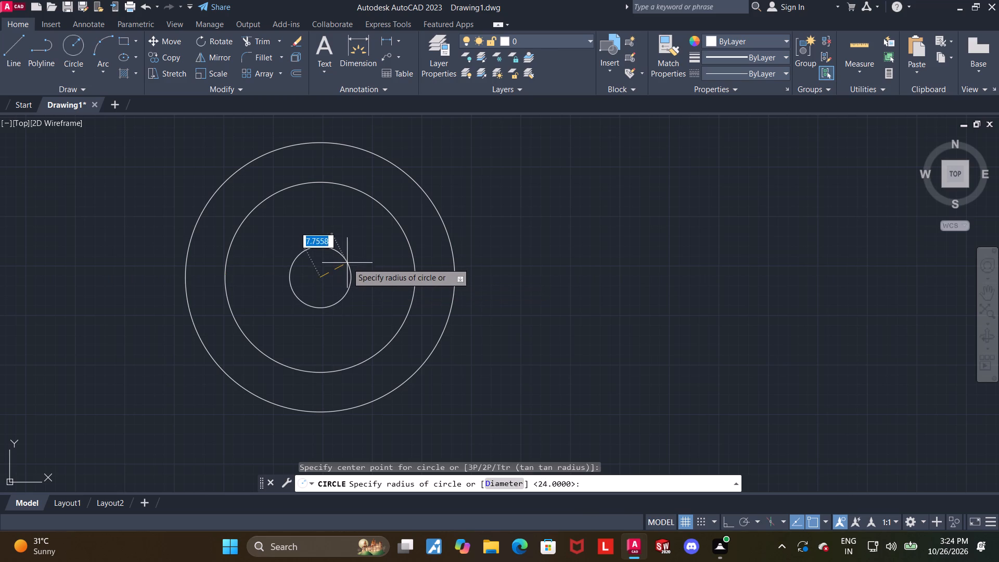
key("1")
type("8.5")
key("Return")
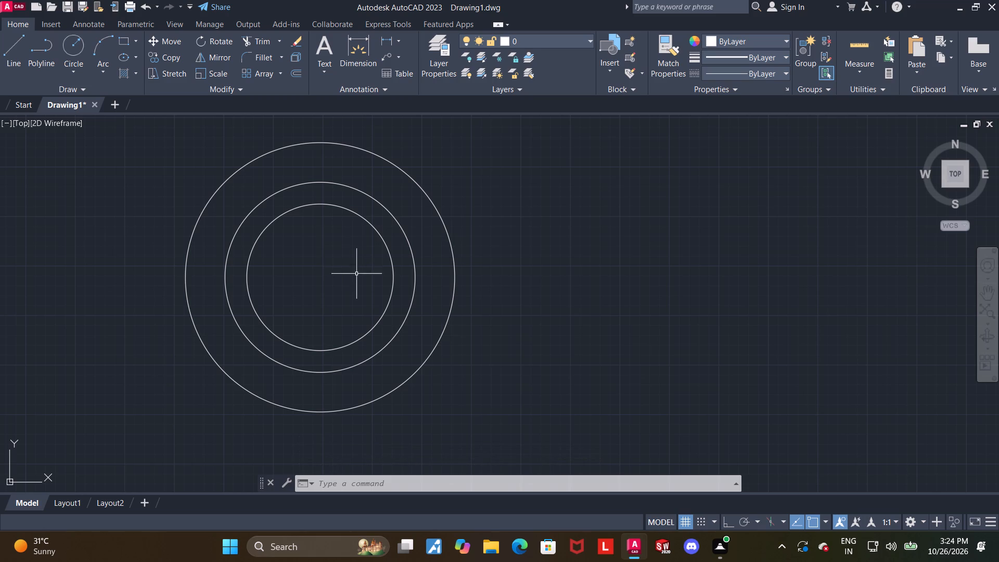
Load the ISO long-dash dot linetype ACAD_ISO04W100 into the drawing.
scroll(358, 274, "up", 1)
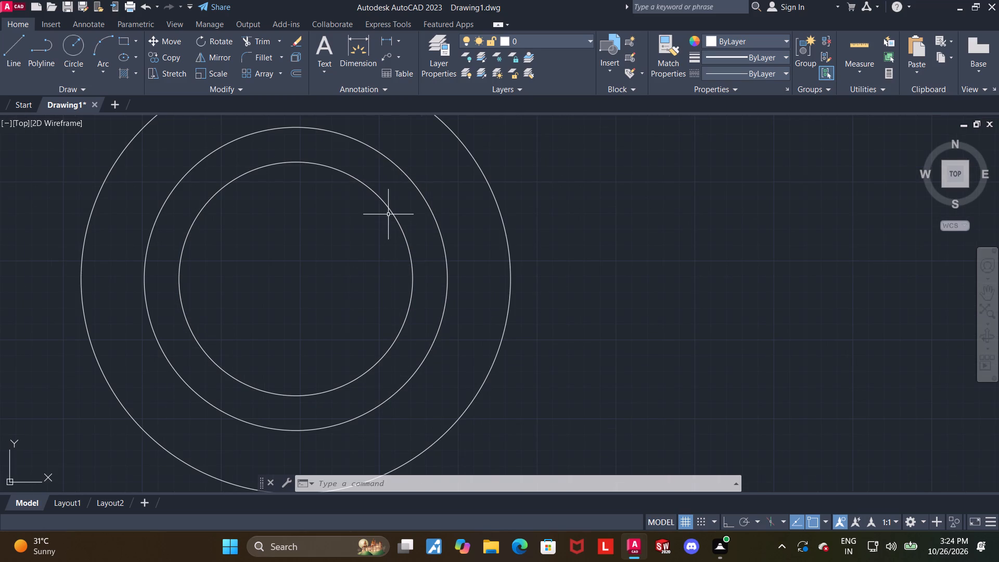
left_click(388, 214)
double_click(392, 212)
left_click(391, 212)
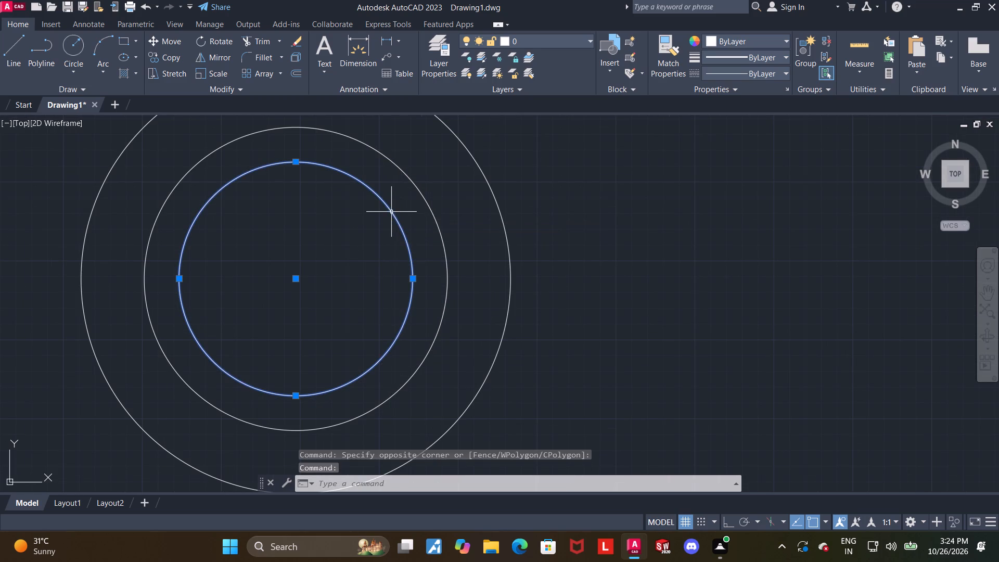
left_click(749, 75)
left_click(731, 136)
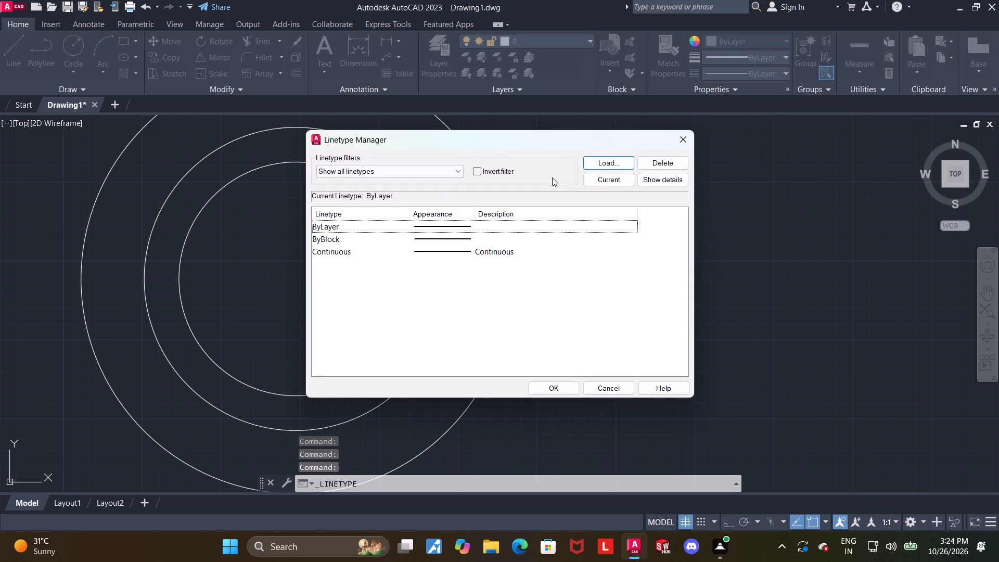
left_click(590, 161)
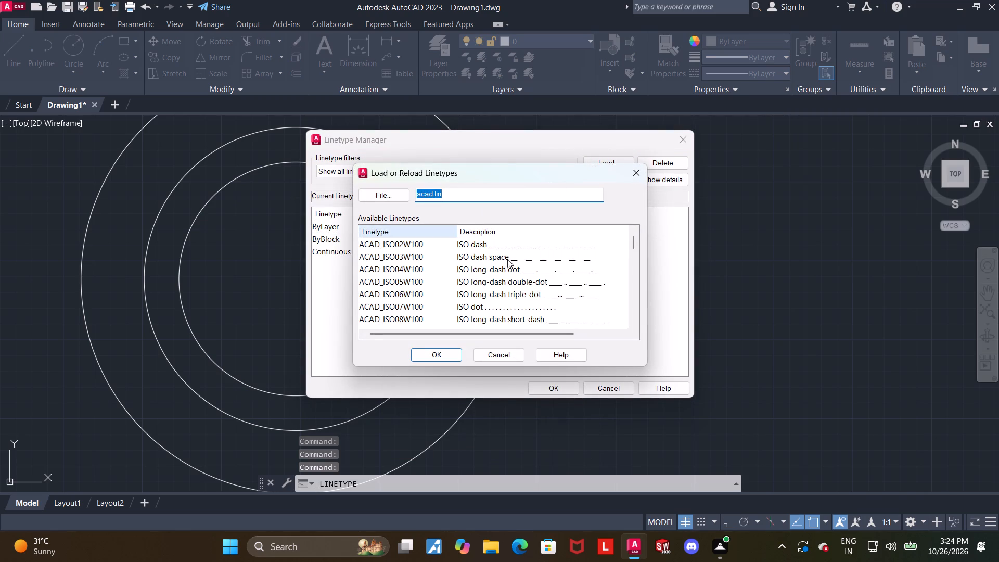
double_click(519, 270)
left_click(546, 388)
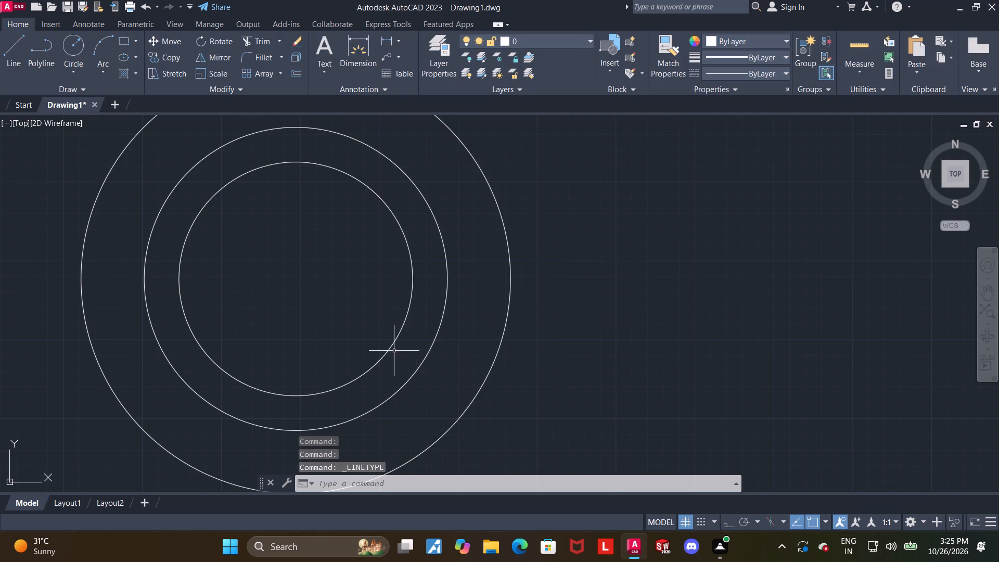
Give the innermost, radius 18.5 circle the ACAD_ISO04W100 linetype and the colour cyan.
left_click(390, 350)
left_click(759, 73)
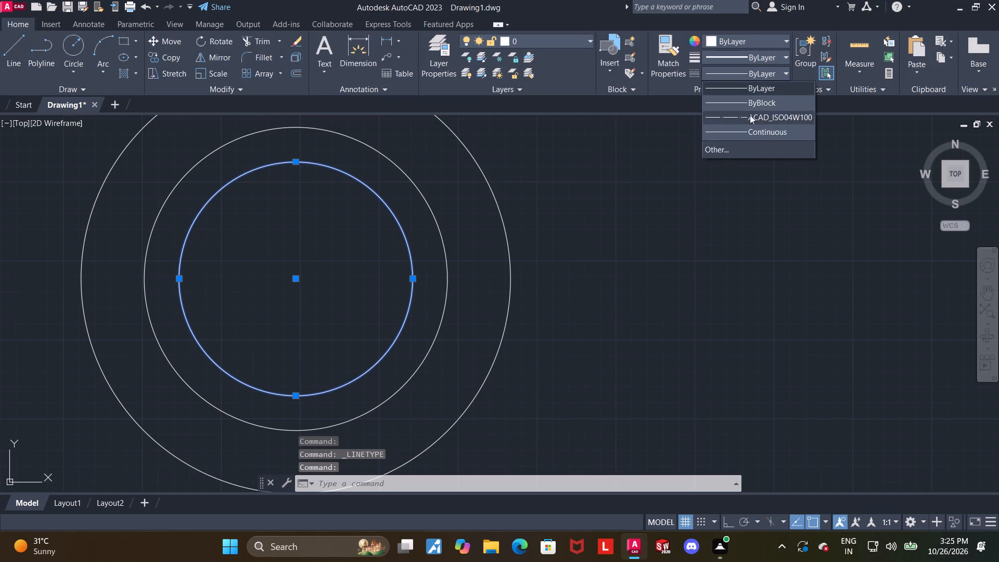
left_click(750, 115)
left_click(758, 43)
left_click(750, 168)
key("Escape")
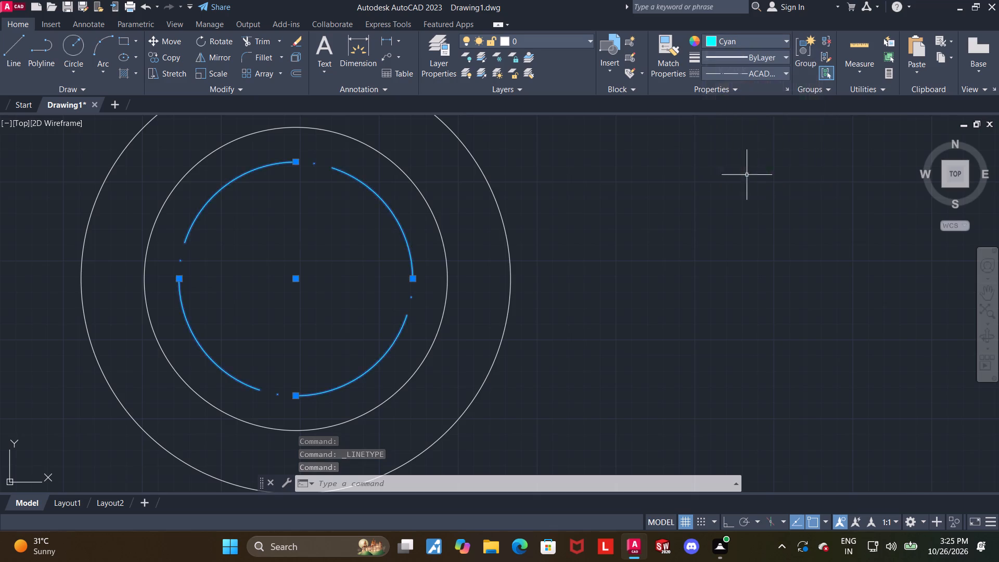
scroll(734, 203, "down", 1)
scroll(574, 209, "down", 1)
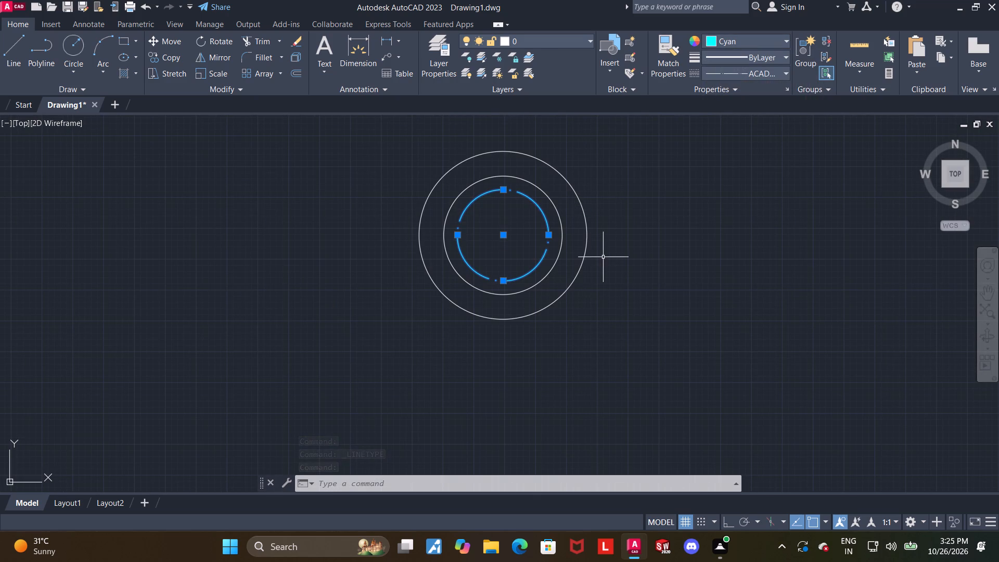
key("Escape")
scroll(569, 218, "up", 1)
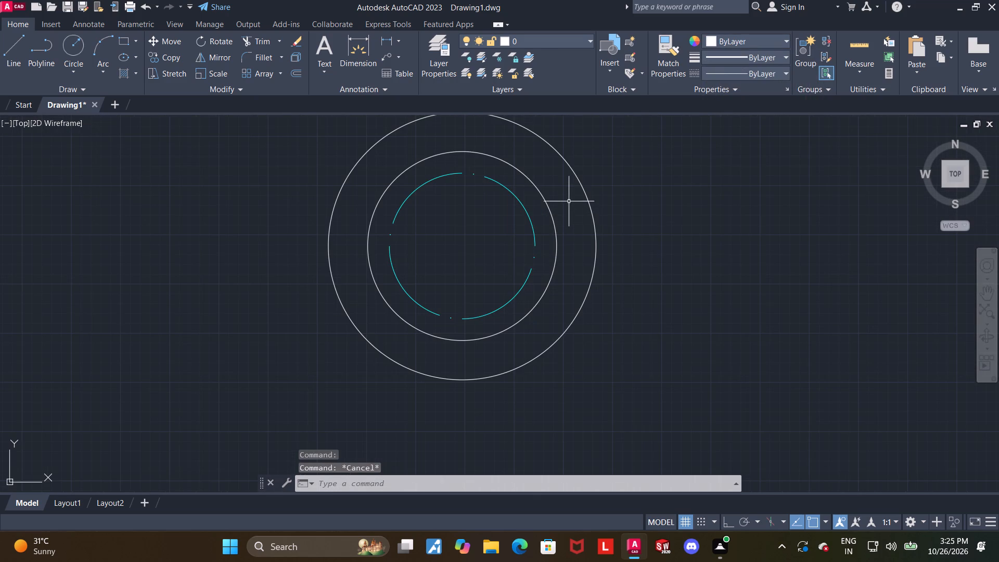
scroll(569, 201, "up", 1)
middle_click_drag(450, 212, 451, 232)
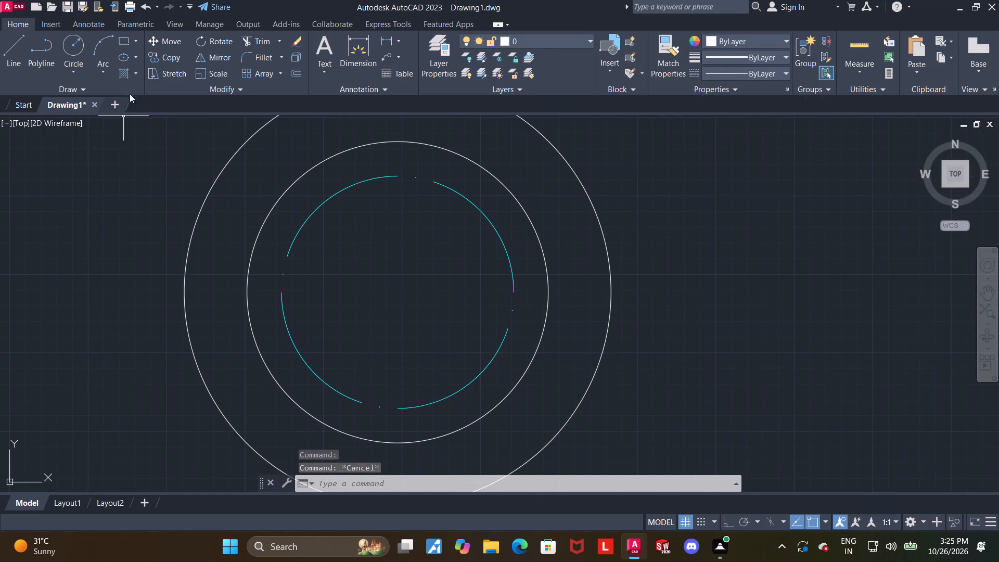
Draw a circle of diameter 6 centred on the top quadrant of the cyan construction circle.
left_click(74, 51)
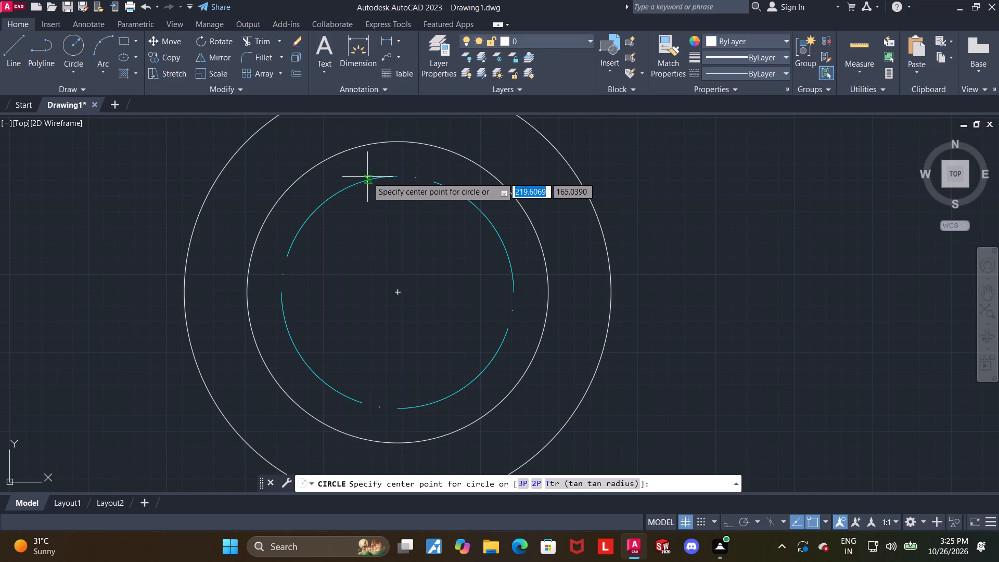
left_click(396, 174)
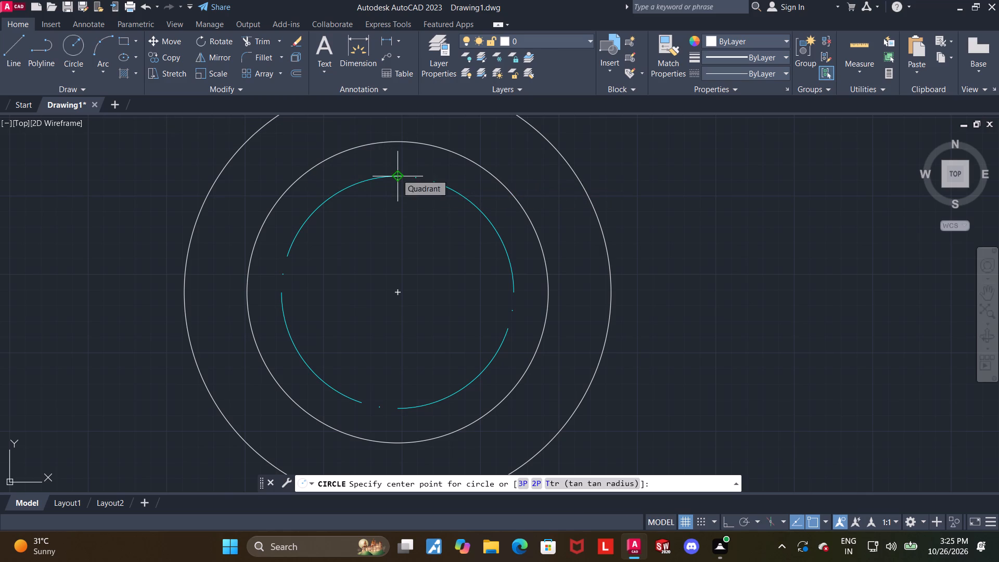
key("d")
key("Return")
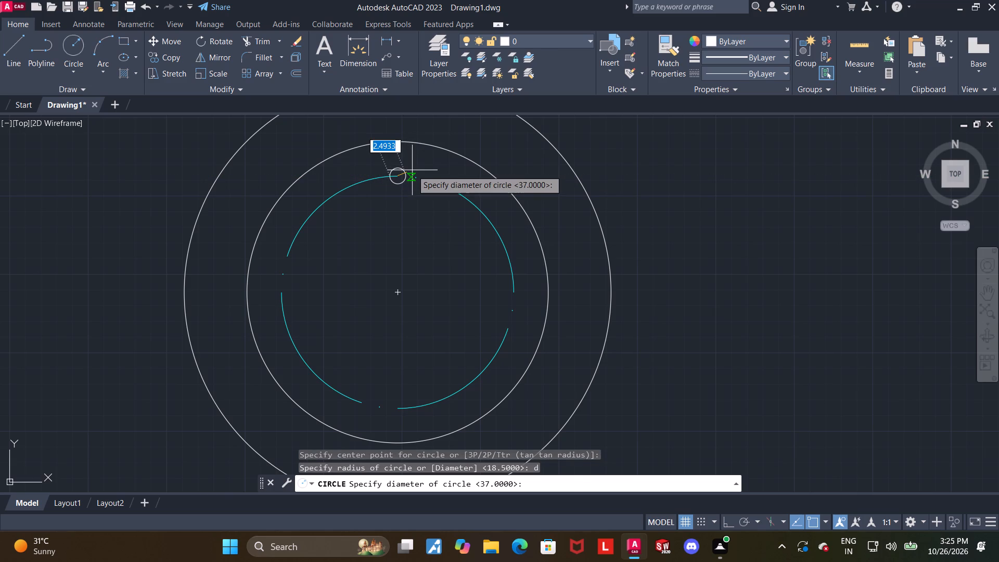
key("6")
key("Return")
key("Escape")
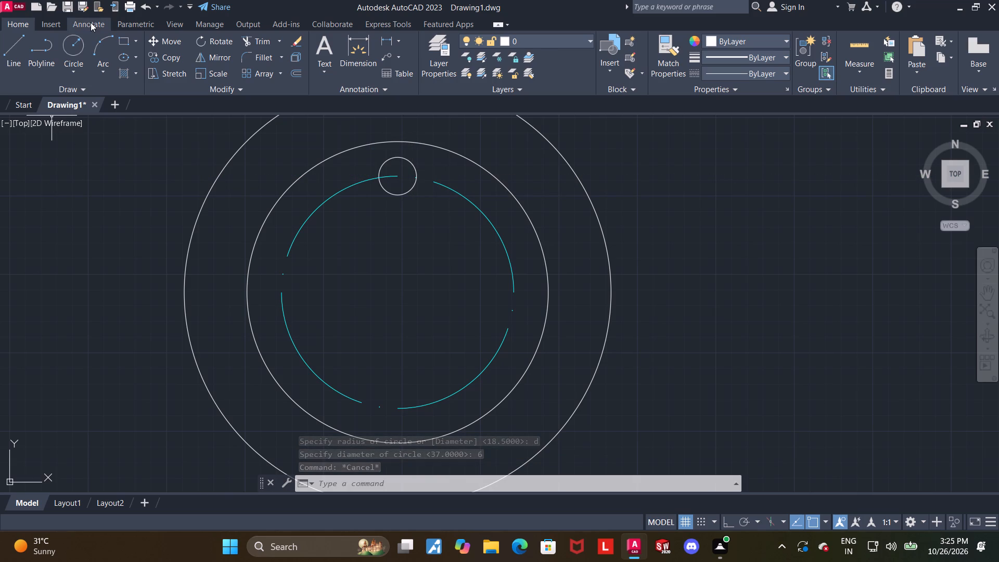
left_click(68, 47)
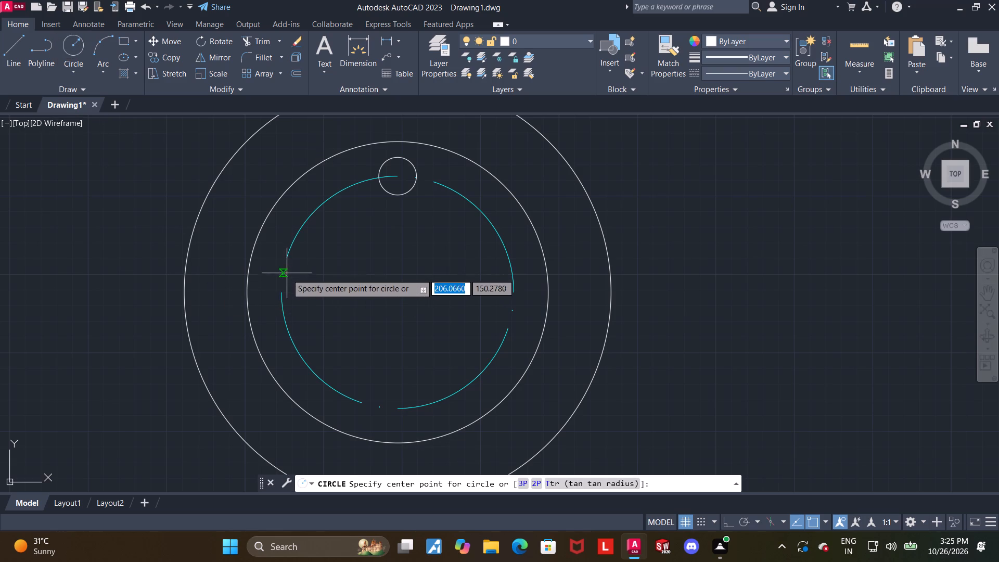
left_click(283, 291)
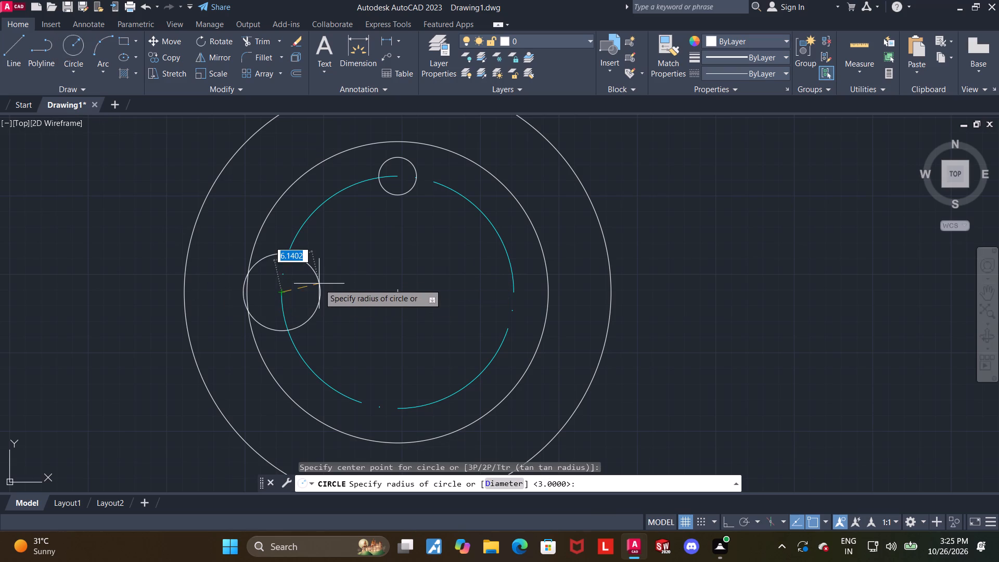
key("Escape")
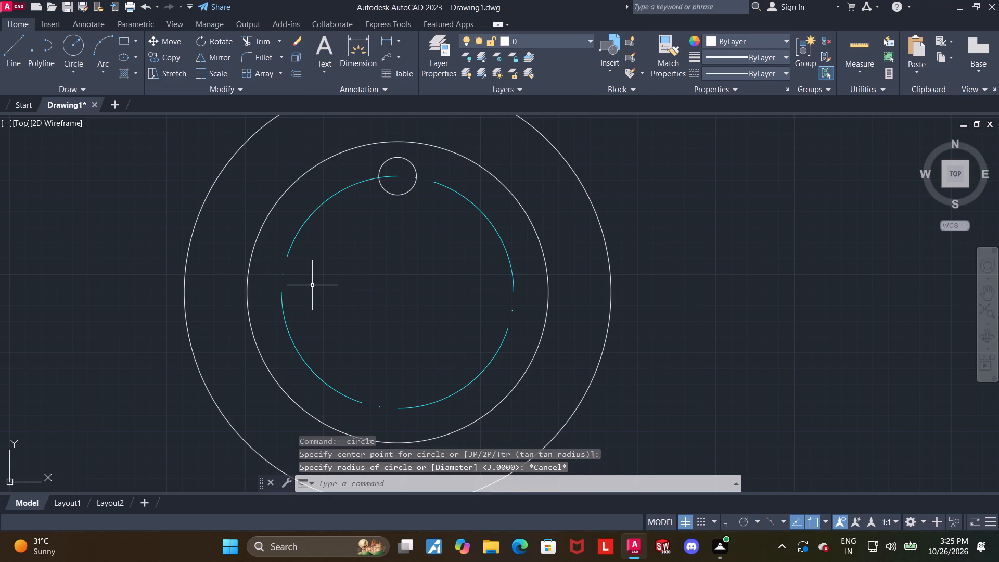
Draw a vertical line from the common centre upward to just beyond the radius 24 circle.
scroll(423, 318, "up", 1)
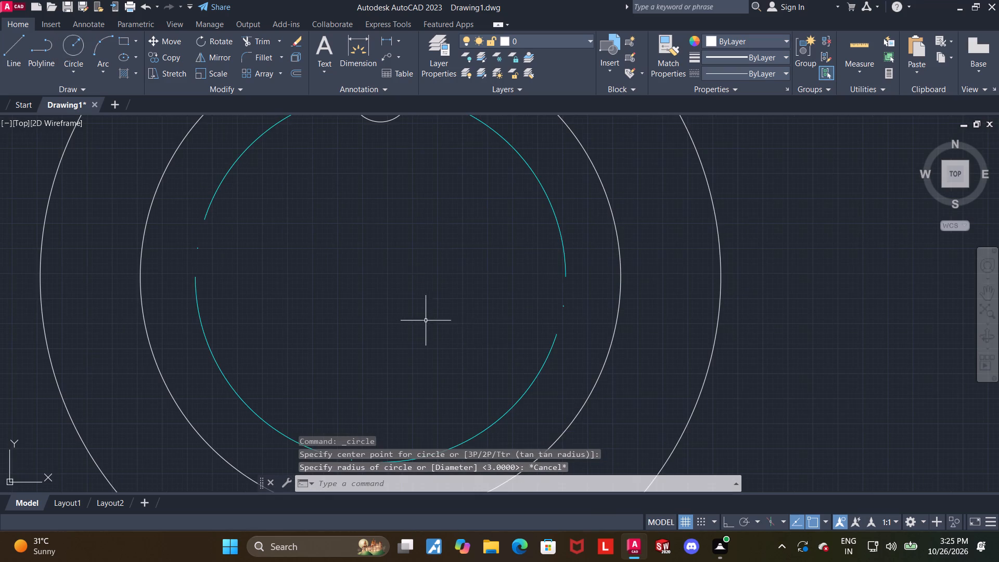
scroll(491, 345, "down", 1)
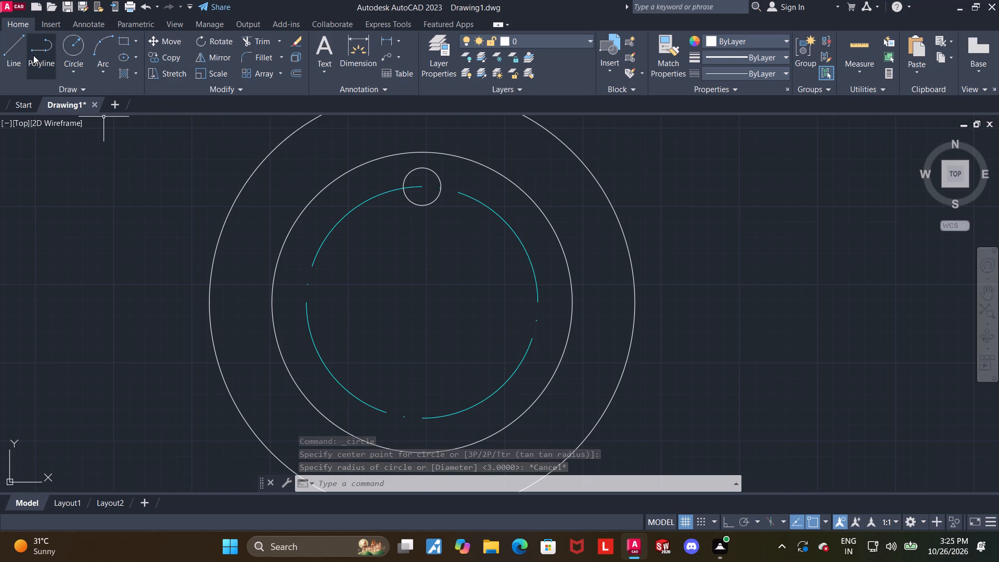
left_click(16, 49)
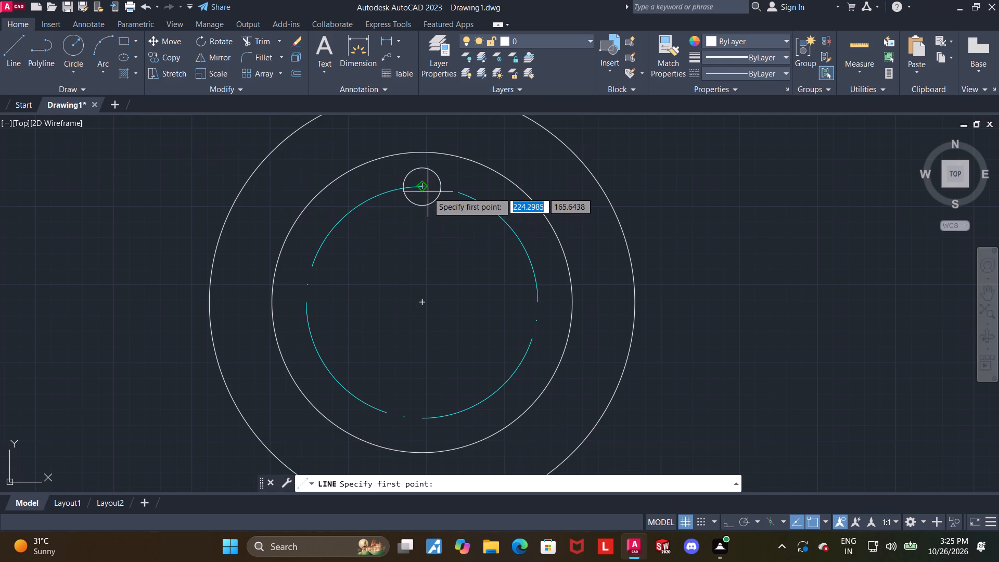
left_click(425, 304)
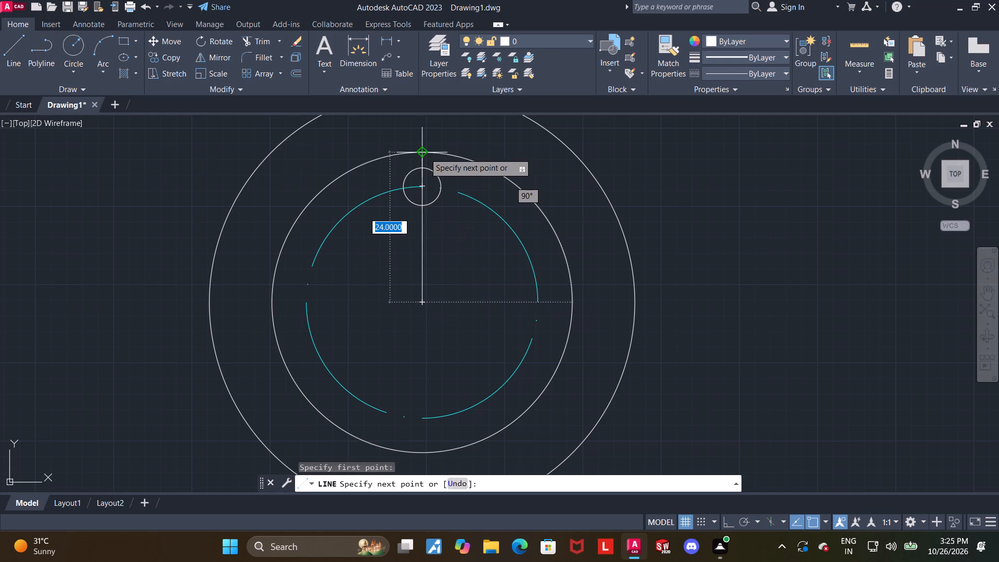
left_click(423, 131)
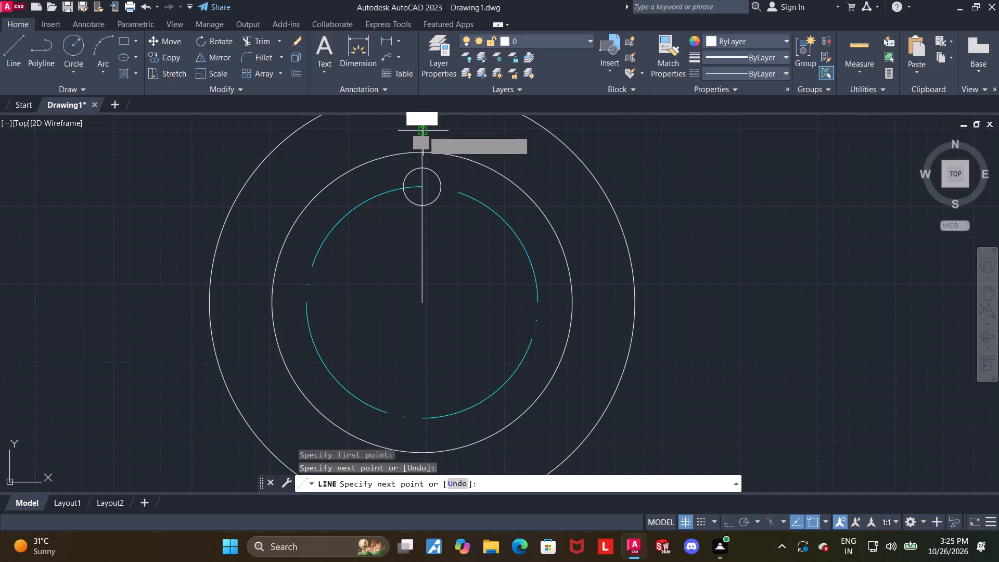
key("Escape")
key("Escape")
Trim off the part of the vertical line that extends outside the radius 24 circle.
left_click(261, 46)
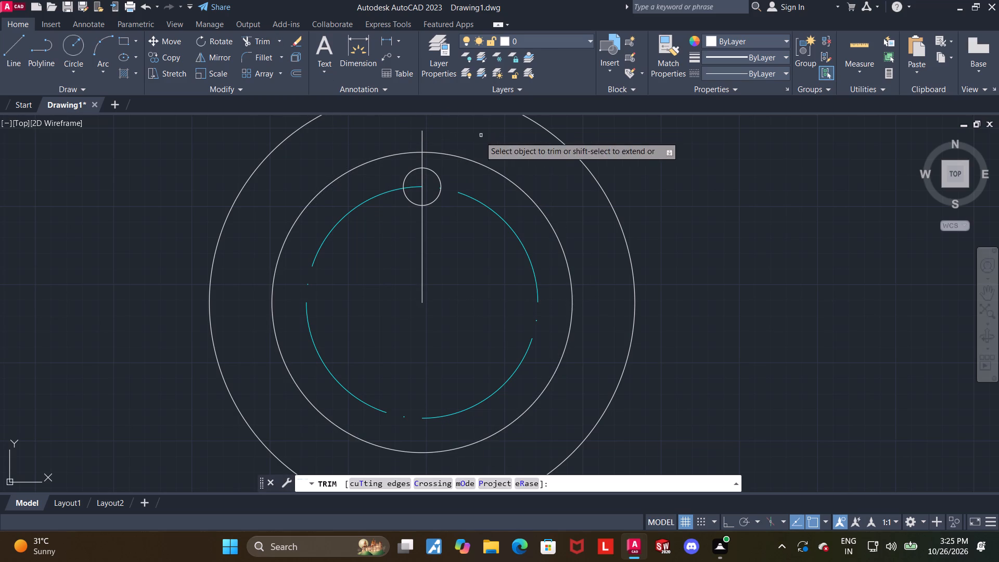
left_click(419, 136)
key("Escape")
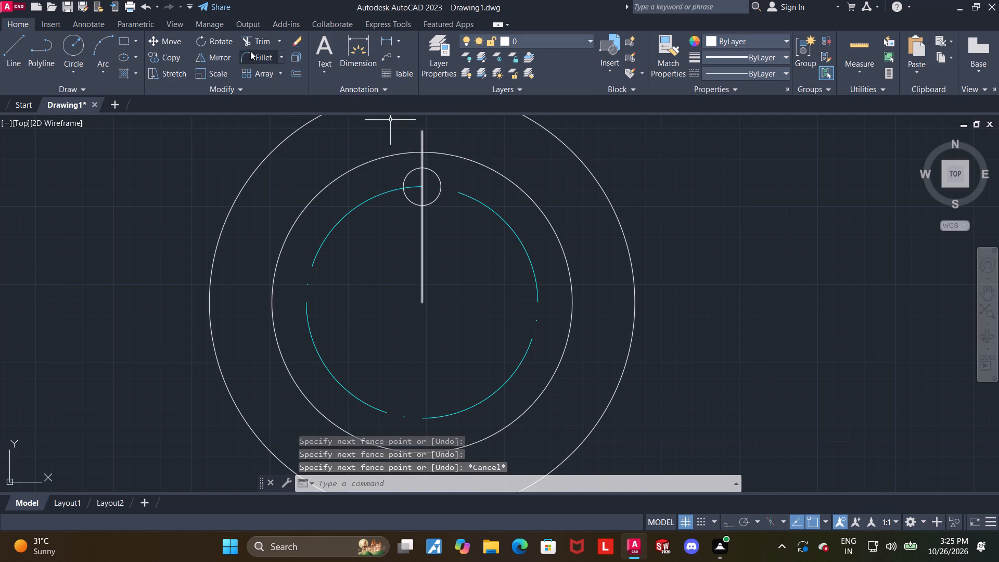
left_click(245, 43)
left_click_drag(433, 136, 413, 136)
key("Escape")
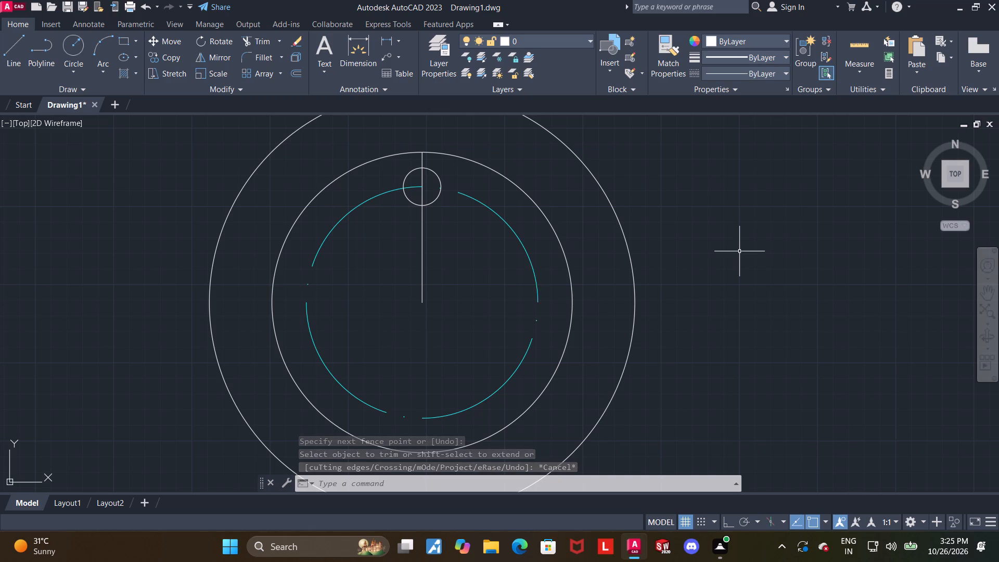
Offset the vertical centre line by 9 to both its right and left sides.
left_click(422, 259)
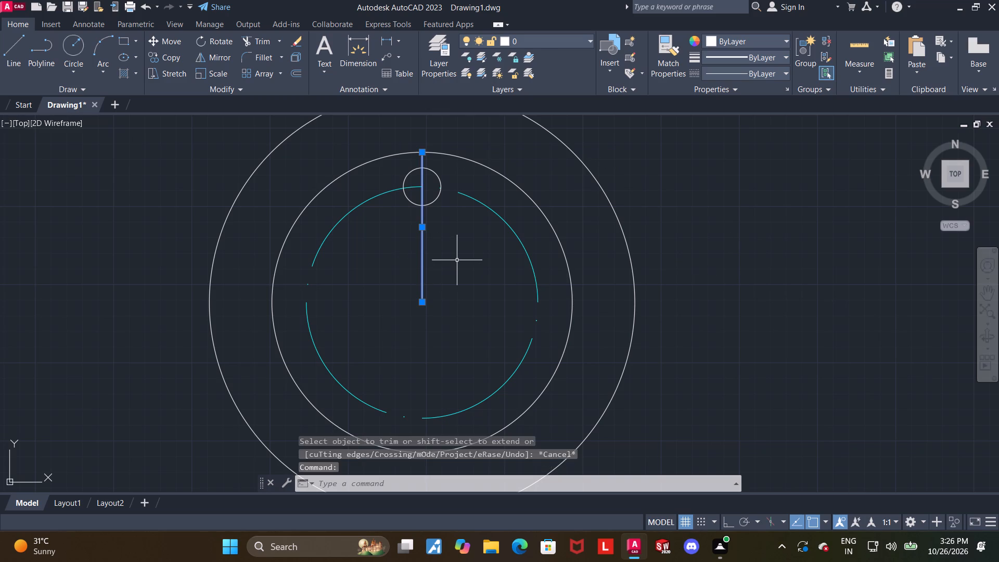
type("offset")
key("Return")
key("Return")
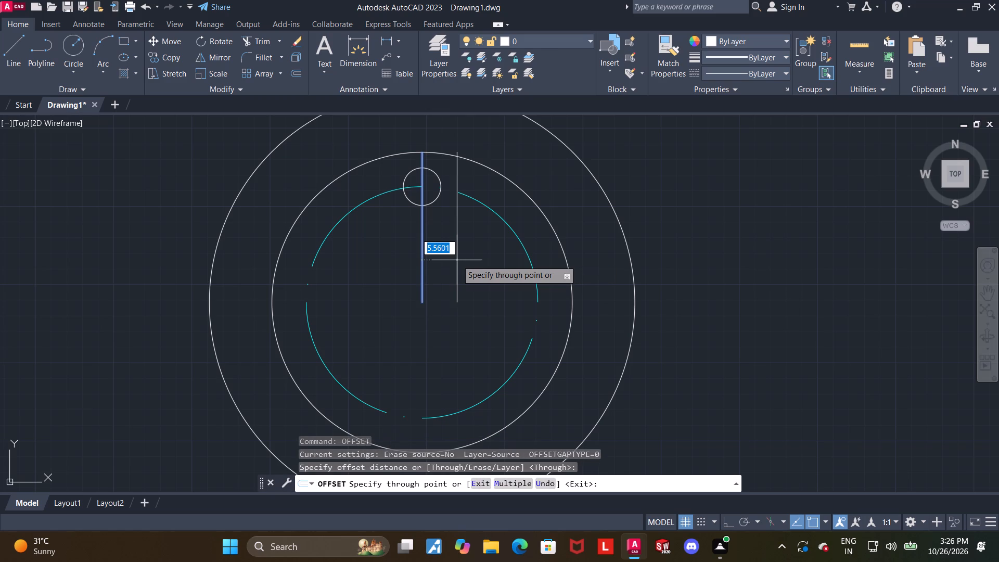
key("9")
key("Return")
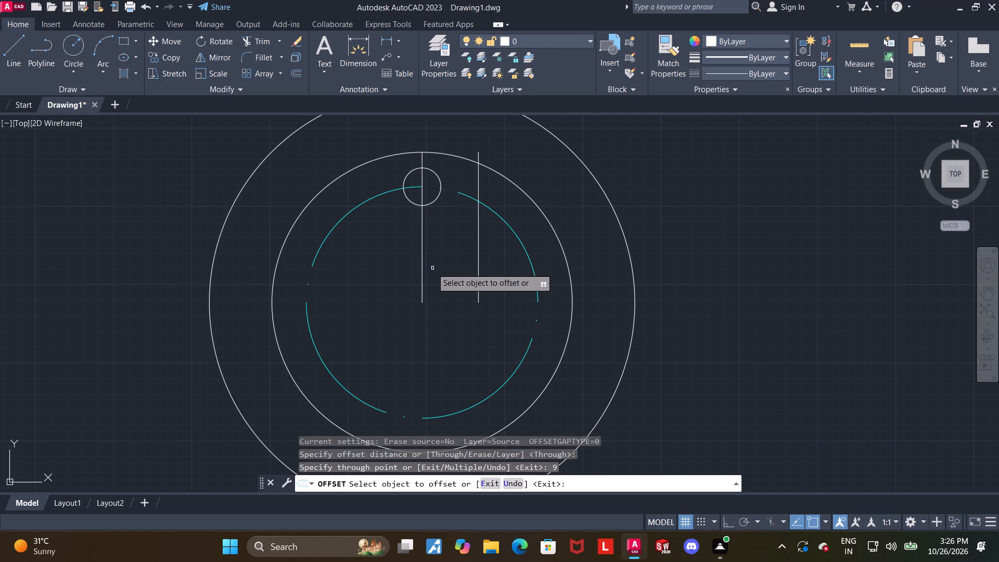
left_click(422, 262)
key("9")
key("Return")
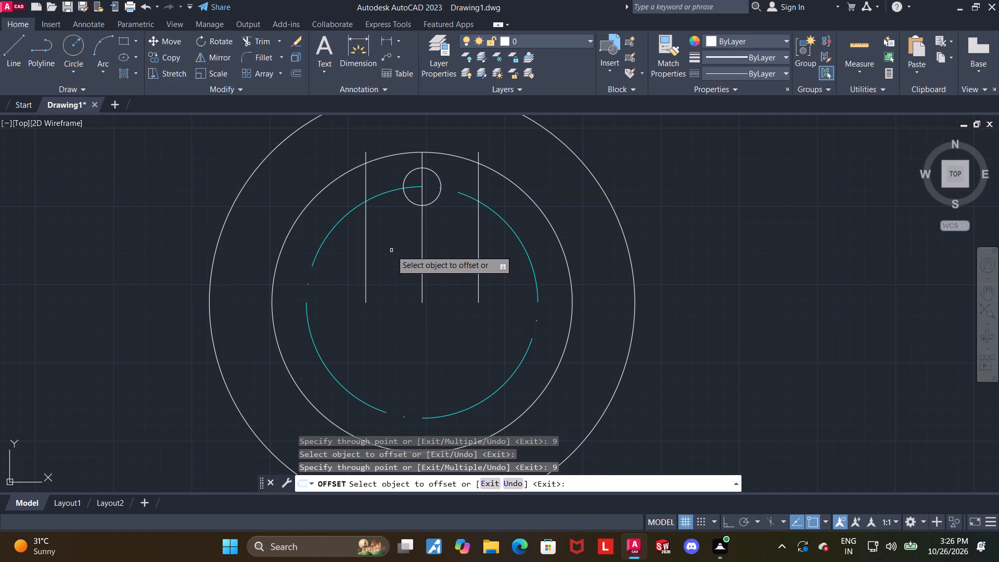
key("Escape")
Trim the upper ends of both offset lines back to the radius 24 circle.
left_click(253, 40)
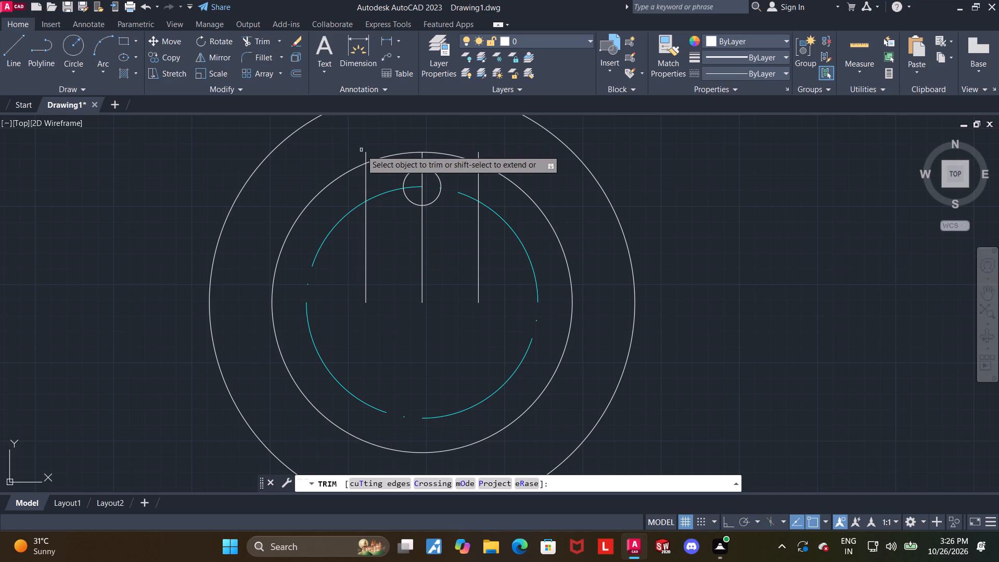
left_click(366, 150)
left_click(479, 152)
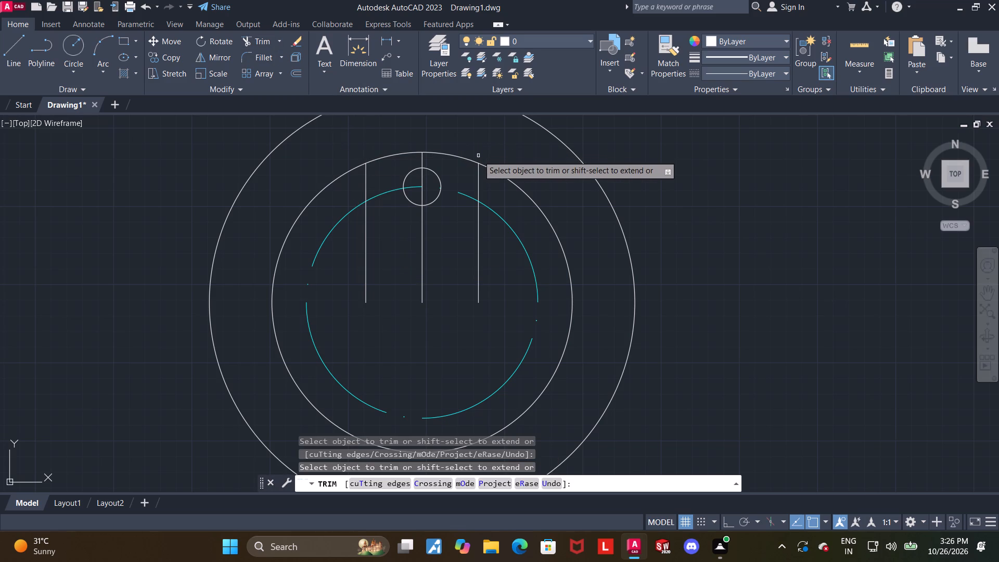
scroll(506, 178, "down", 1)
key("Escape")
Create a polar array of the diameter 6 circle with 4 items over 360 degrees about the common centre.
middle_click_drag(470, 245, 427, 325)
scroll(426, 308, "up", 1)
key("Escape")
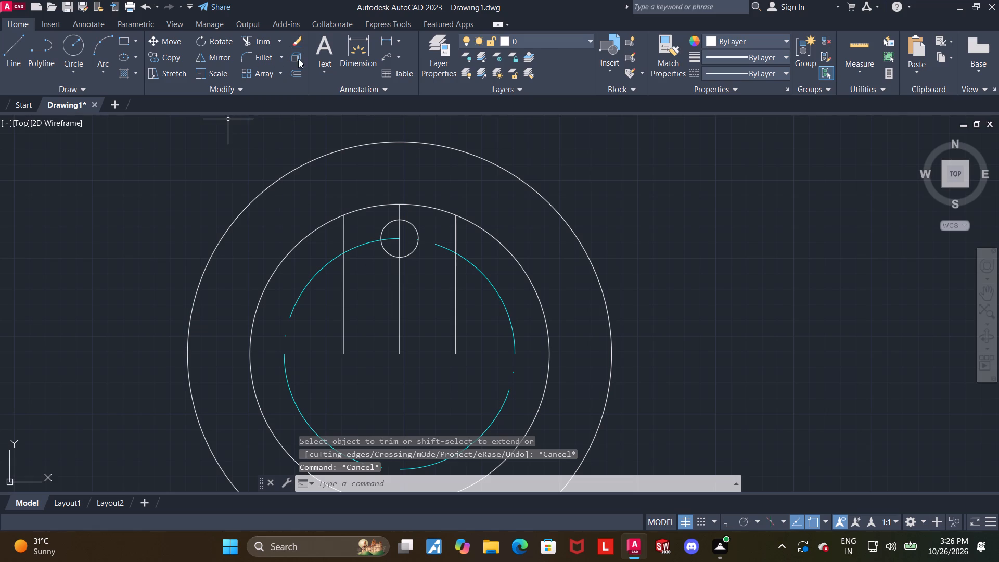
left_click(281, 72)
left_click(275, 140)
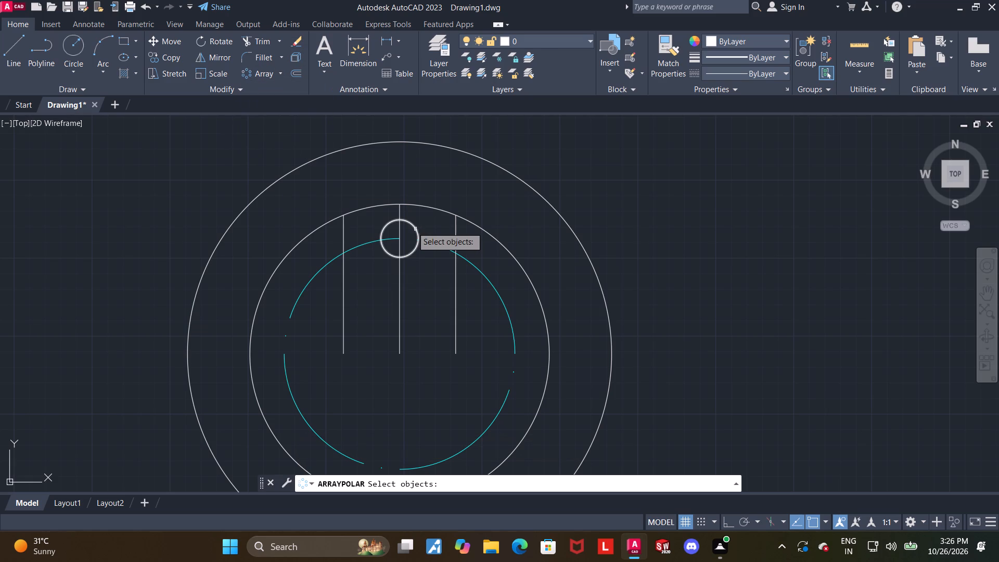
left_click(411, 226)
scroll(411, 227, "down", 2)
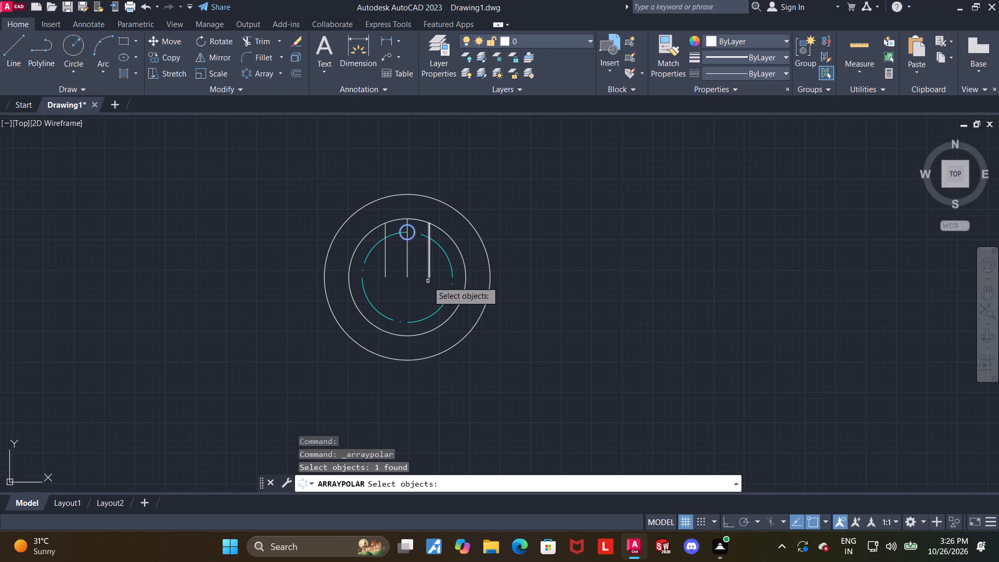
scroll(422, 281, "up", 1)
key("Return")
scroll(407, 279, "up", 1)
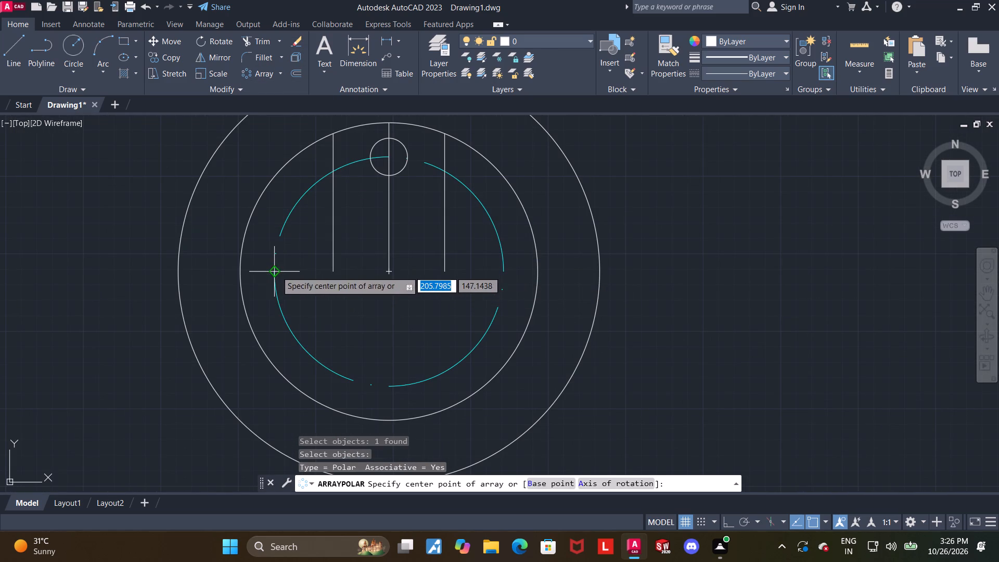
left_click(387, 271)
left_click_drag(152, 45, 117, 43)
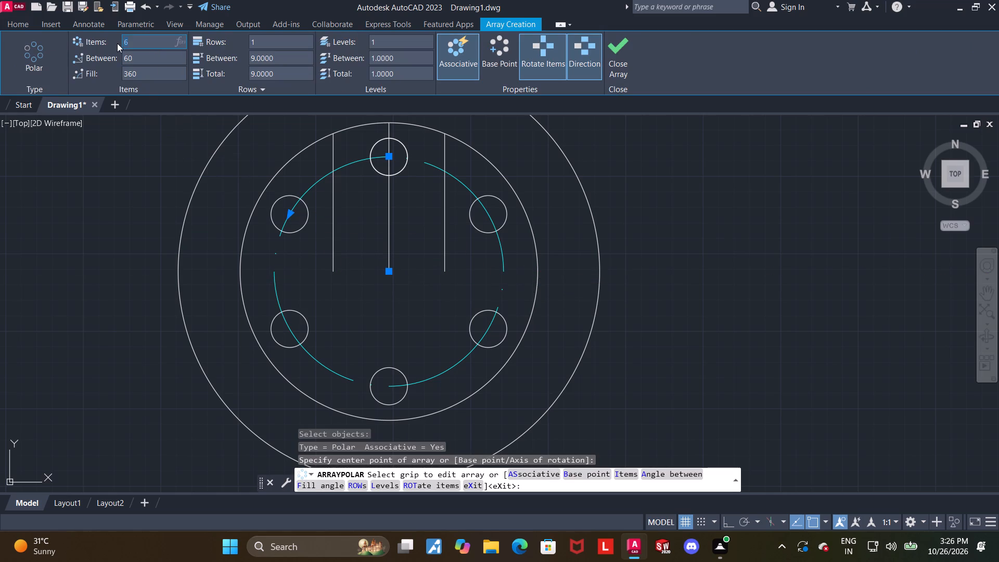
left_click_drag(117, 43, 117, 43)
key("4")
key("Return")
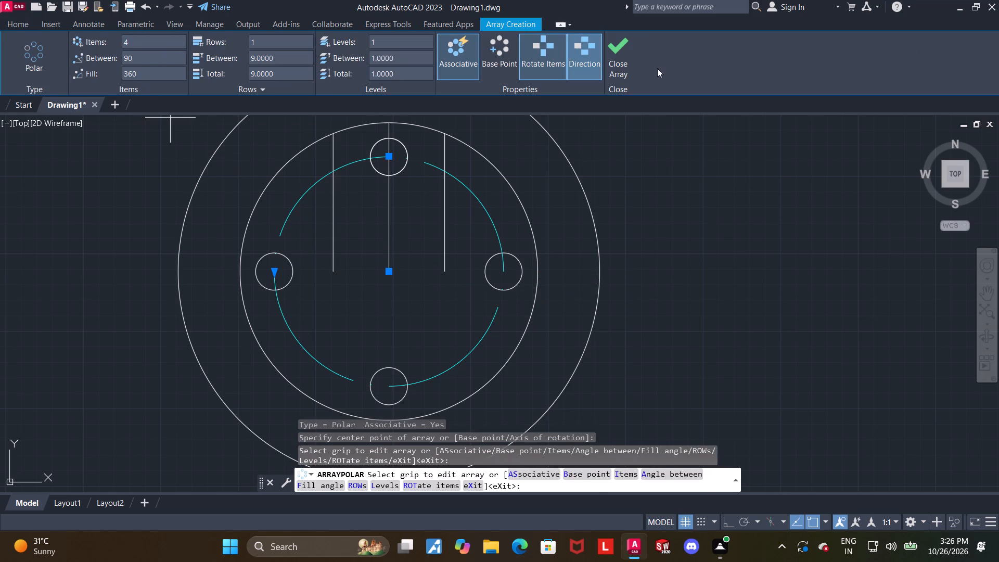
left_click(627, 52)
Delete the vertical centre line between the two offset lines.
scroll(601, 183, "down", 1)
middle_click_drag(551, 203, 508, 210)
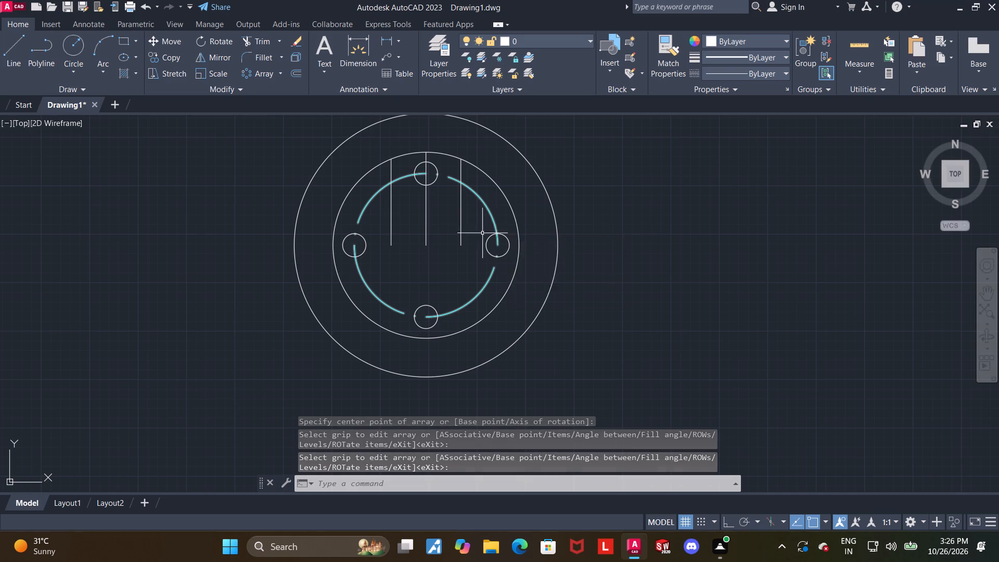
scroll(400, 273, "up", 1)
middle_click_drag(421, 266, 372, 276)
scroll(380, 266, "down", 1)
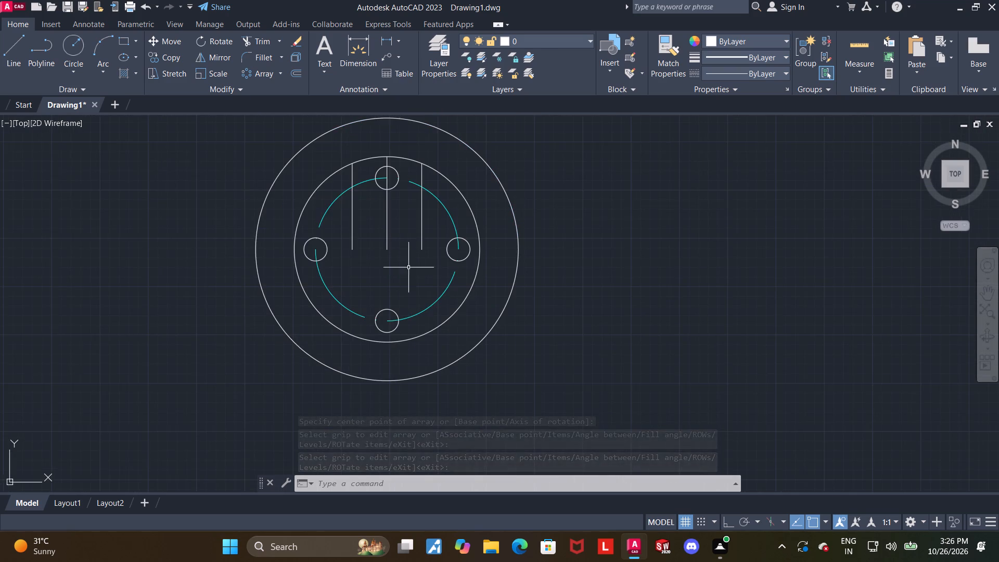
middle_click_drag(442, 270, 423, 314)
key("Escape")
left_click(368, 271)
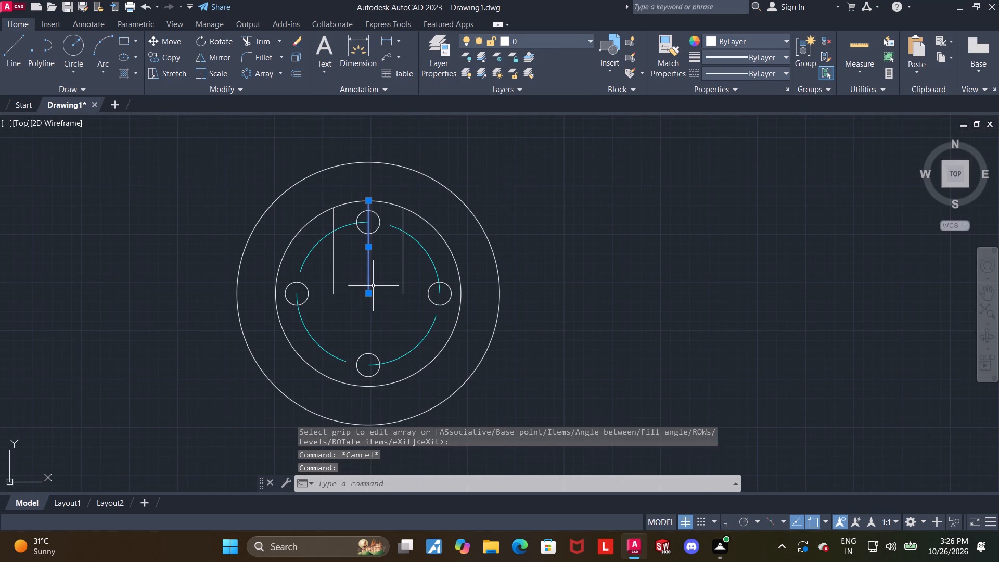
key("Delete")
key("Escape")
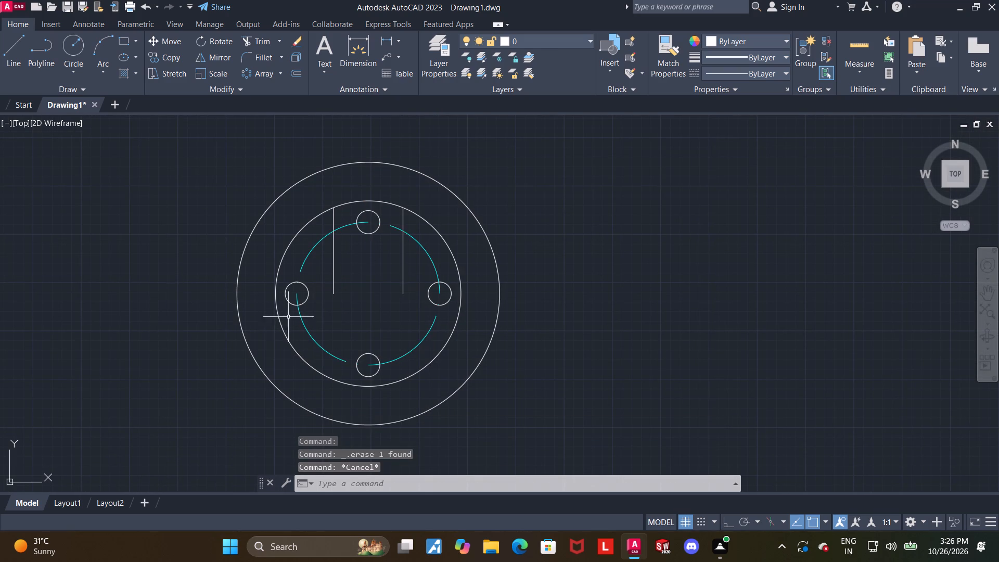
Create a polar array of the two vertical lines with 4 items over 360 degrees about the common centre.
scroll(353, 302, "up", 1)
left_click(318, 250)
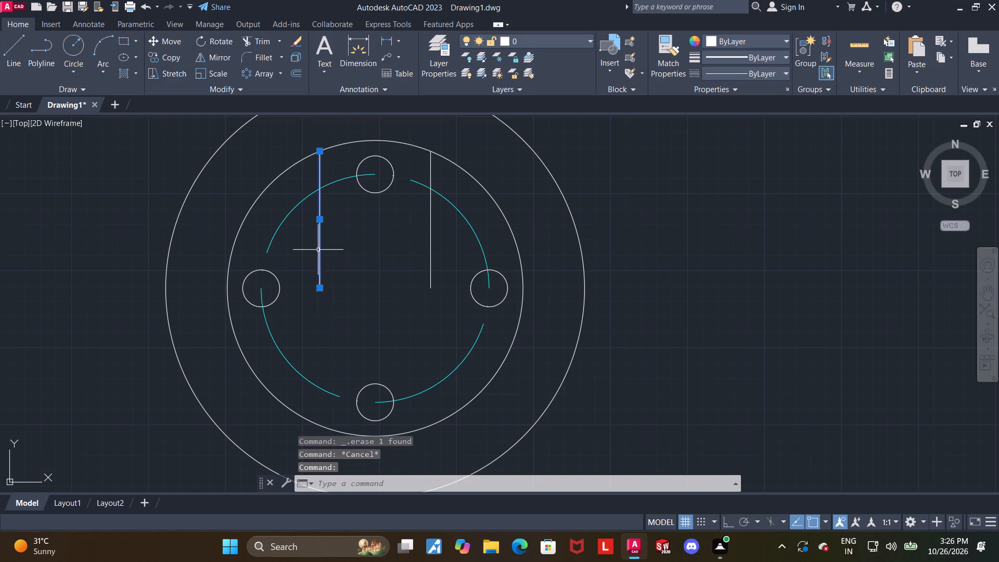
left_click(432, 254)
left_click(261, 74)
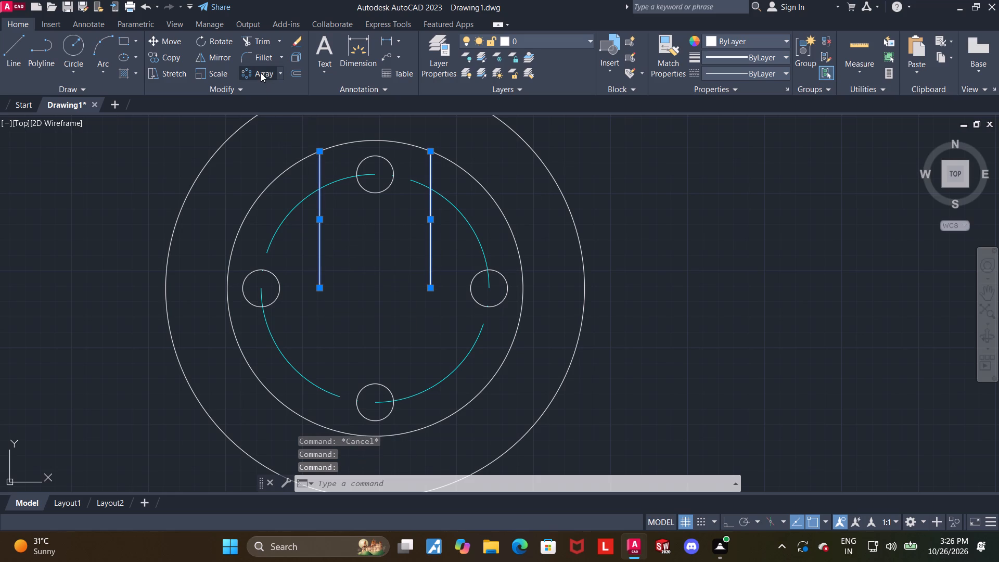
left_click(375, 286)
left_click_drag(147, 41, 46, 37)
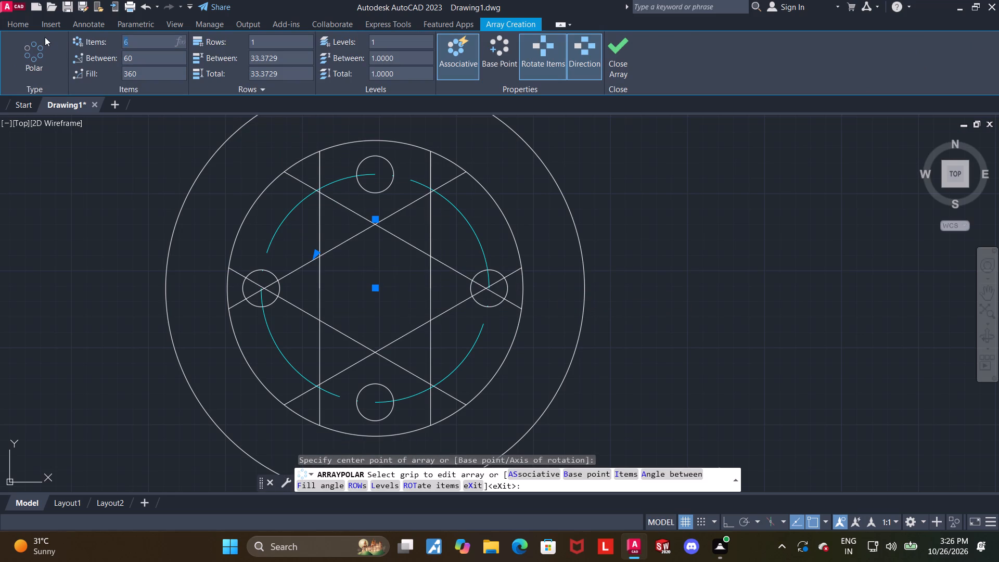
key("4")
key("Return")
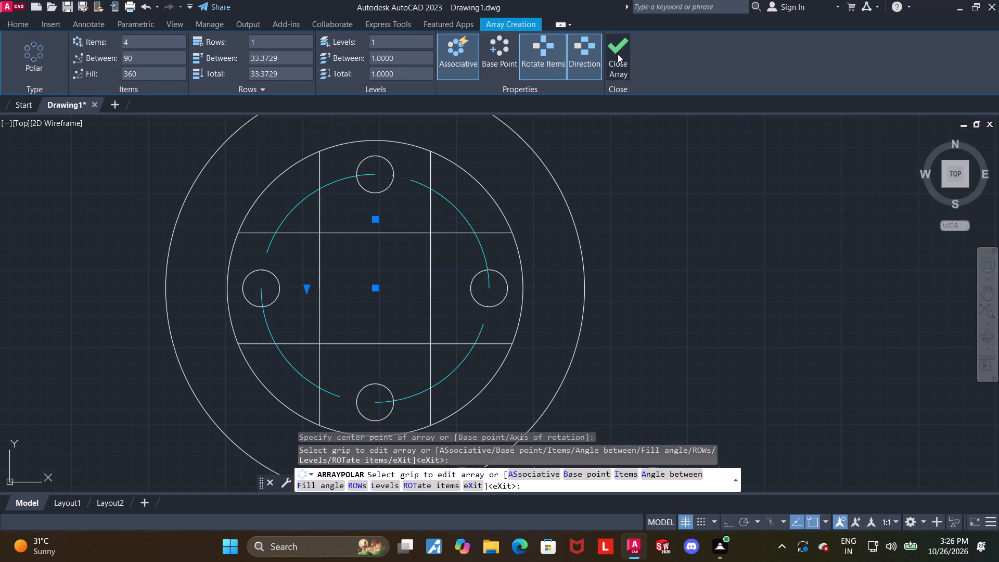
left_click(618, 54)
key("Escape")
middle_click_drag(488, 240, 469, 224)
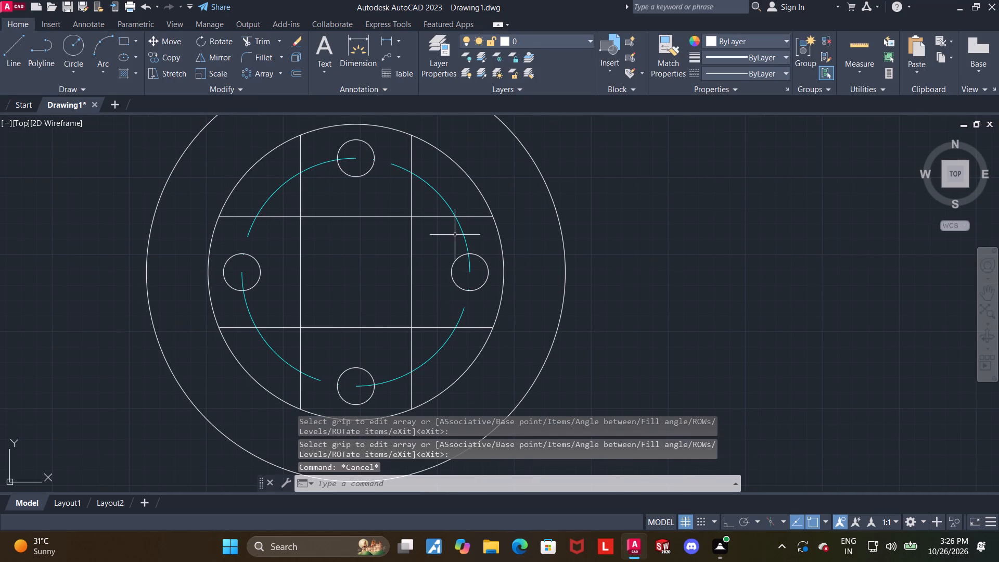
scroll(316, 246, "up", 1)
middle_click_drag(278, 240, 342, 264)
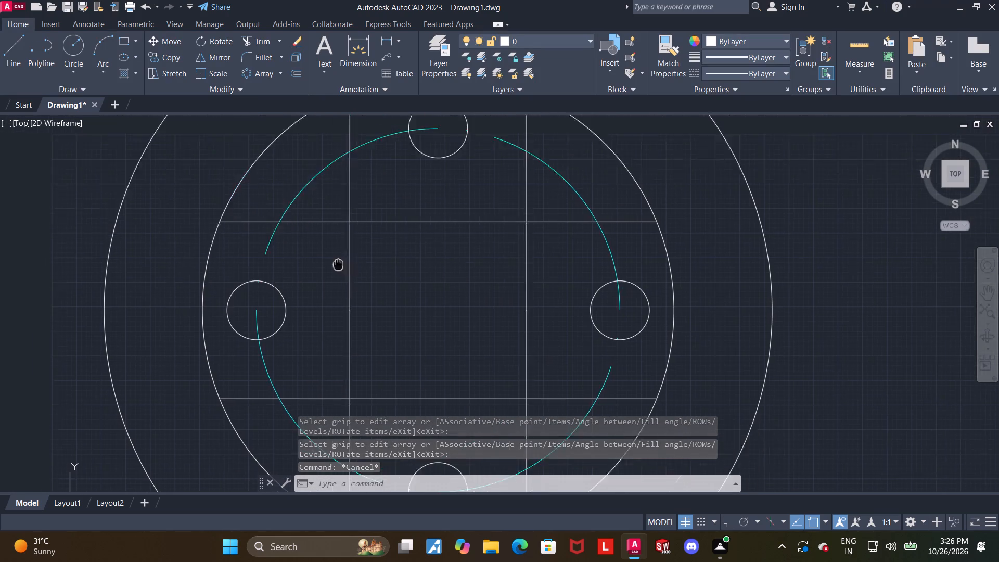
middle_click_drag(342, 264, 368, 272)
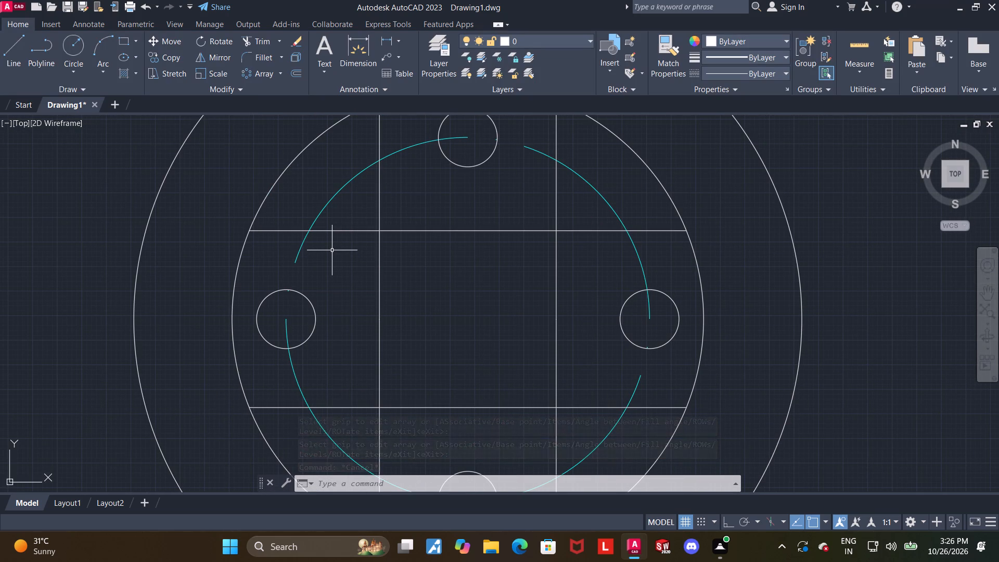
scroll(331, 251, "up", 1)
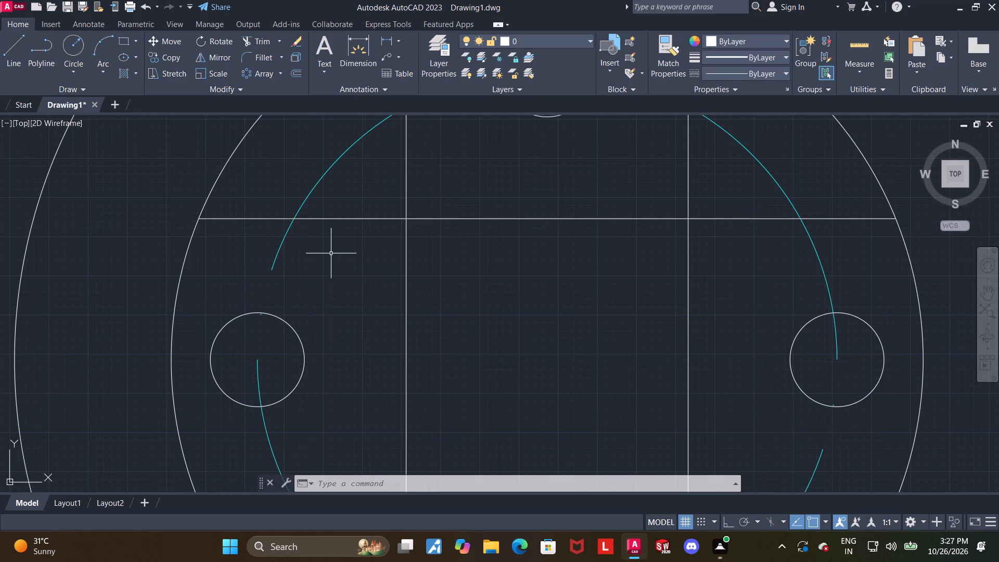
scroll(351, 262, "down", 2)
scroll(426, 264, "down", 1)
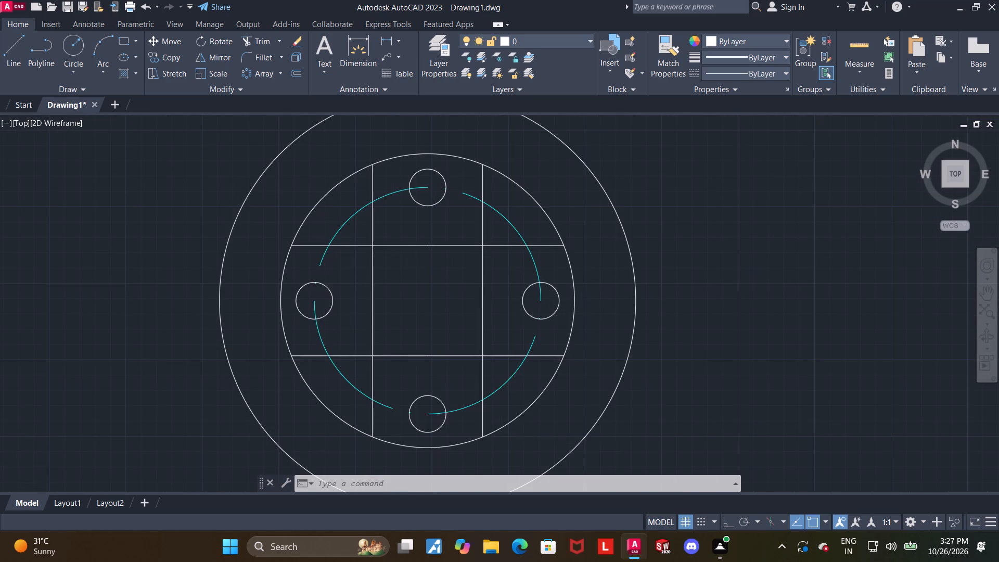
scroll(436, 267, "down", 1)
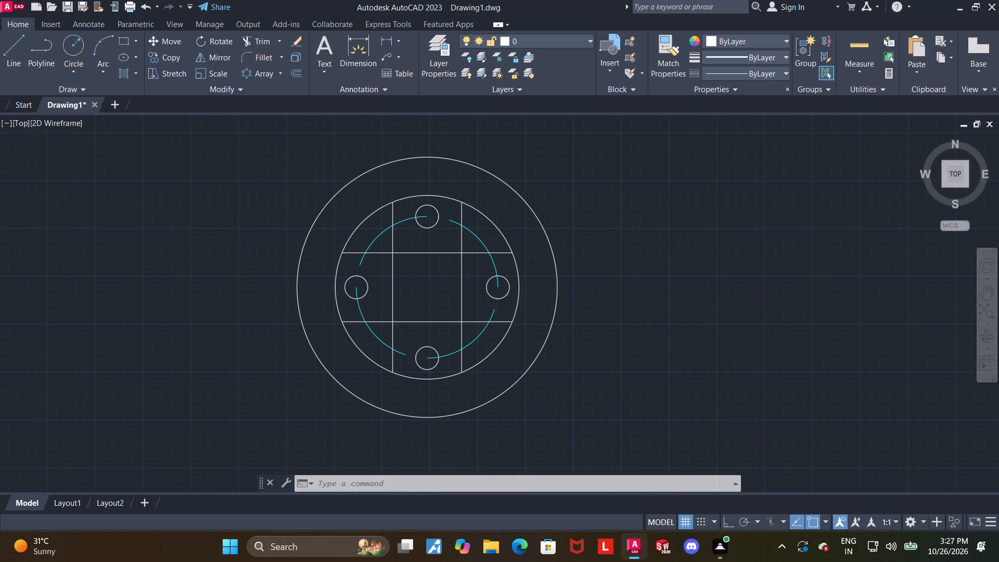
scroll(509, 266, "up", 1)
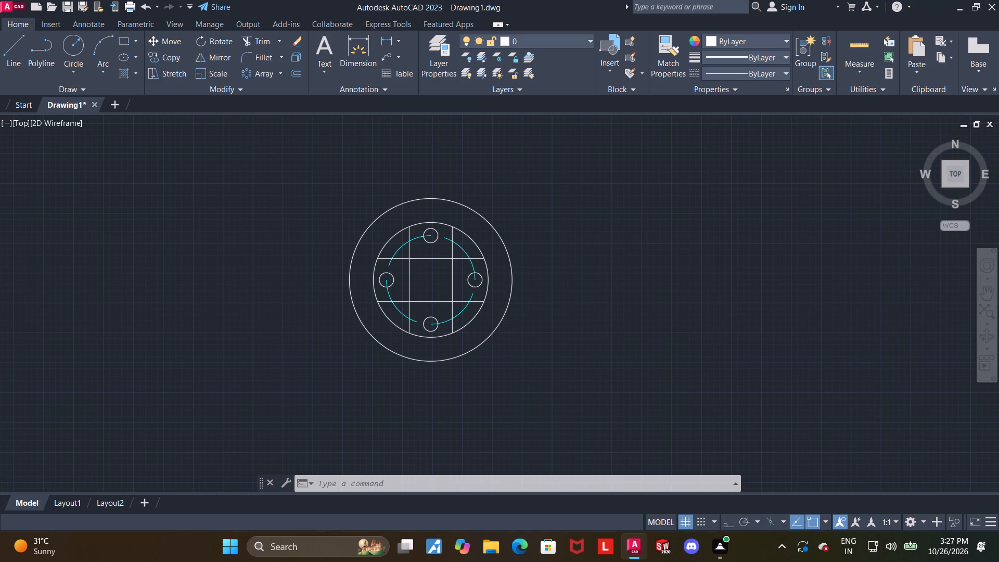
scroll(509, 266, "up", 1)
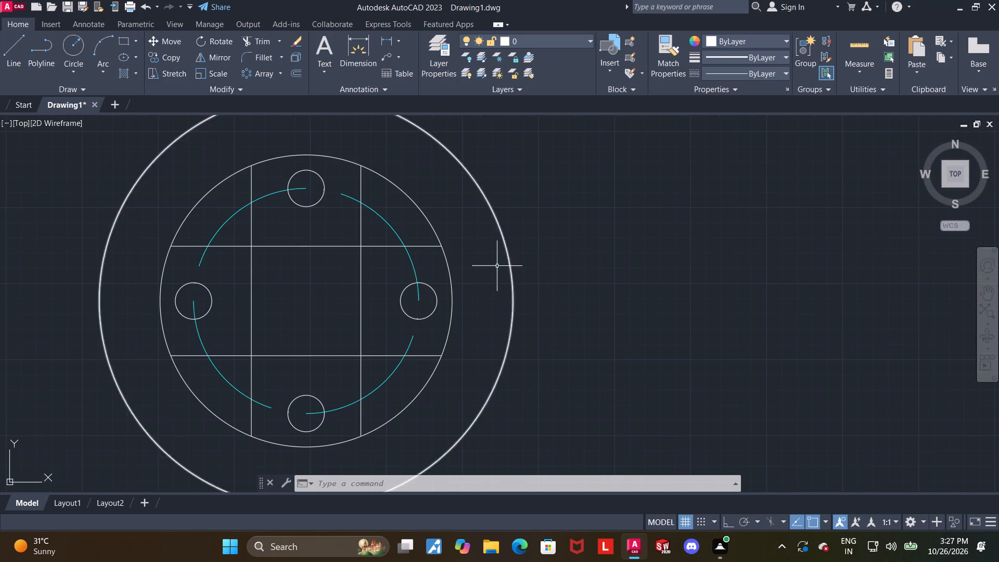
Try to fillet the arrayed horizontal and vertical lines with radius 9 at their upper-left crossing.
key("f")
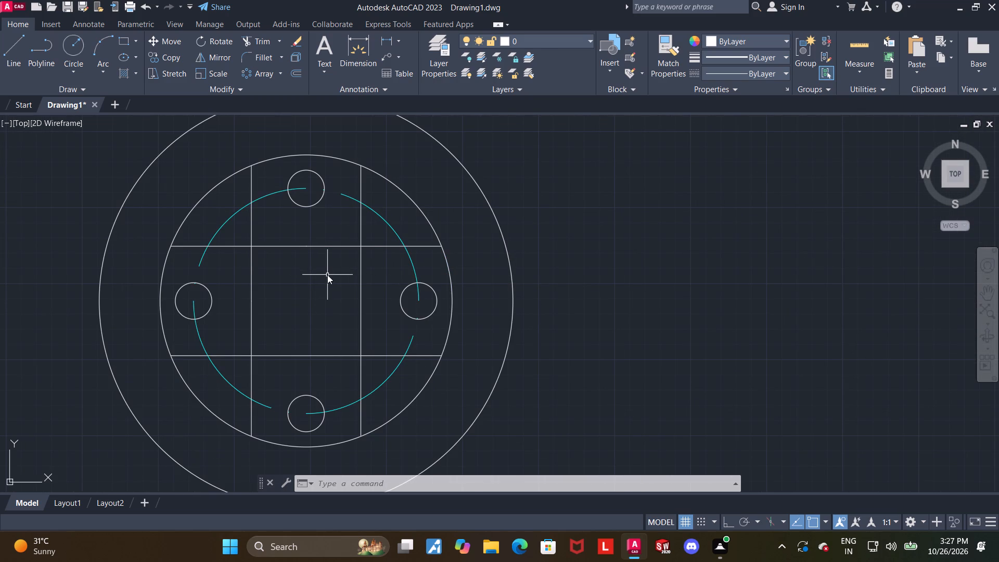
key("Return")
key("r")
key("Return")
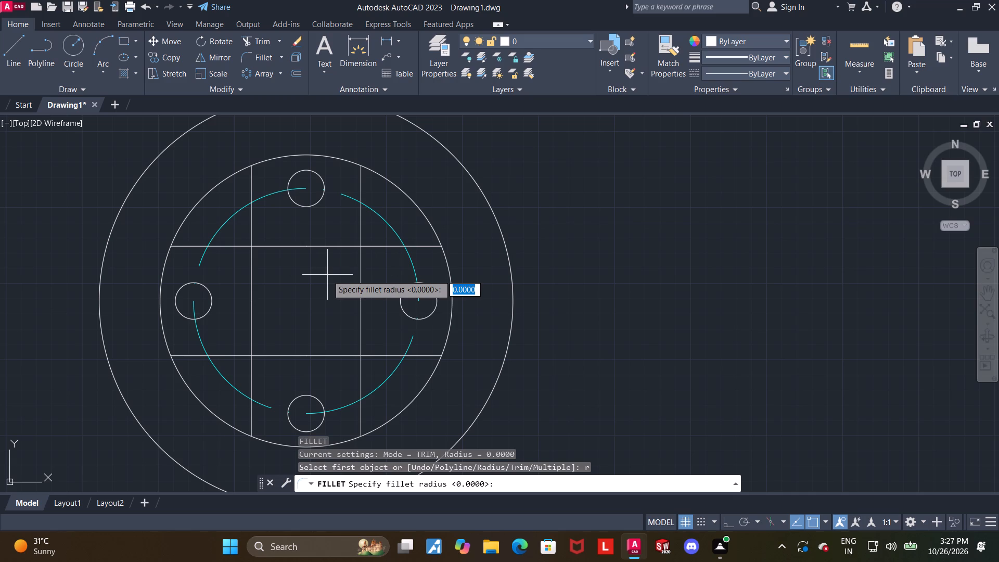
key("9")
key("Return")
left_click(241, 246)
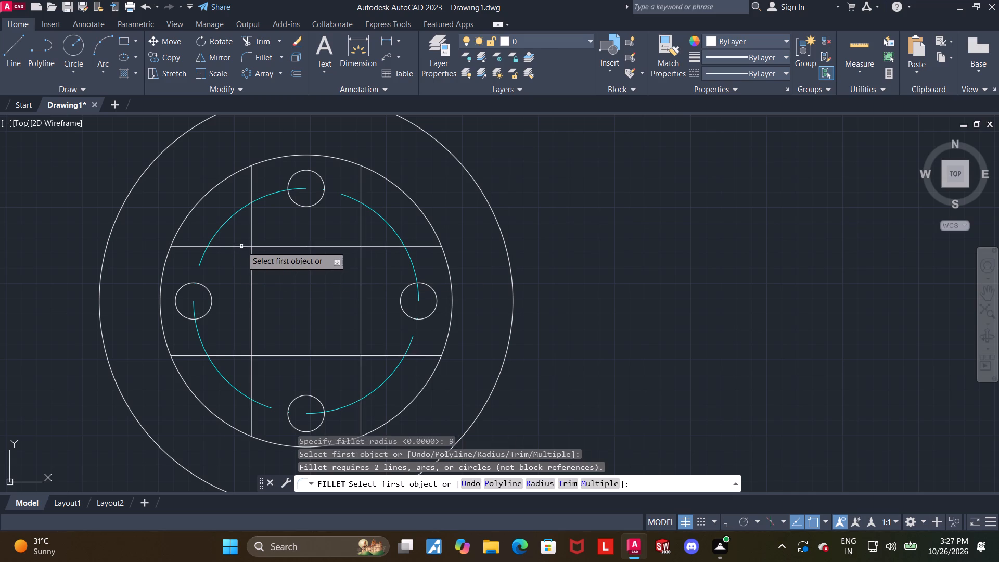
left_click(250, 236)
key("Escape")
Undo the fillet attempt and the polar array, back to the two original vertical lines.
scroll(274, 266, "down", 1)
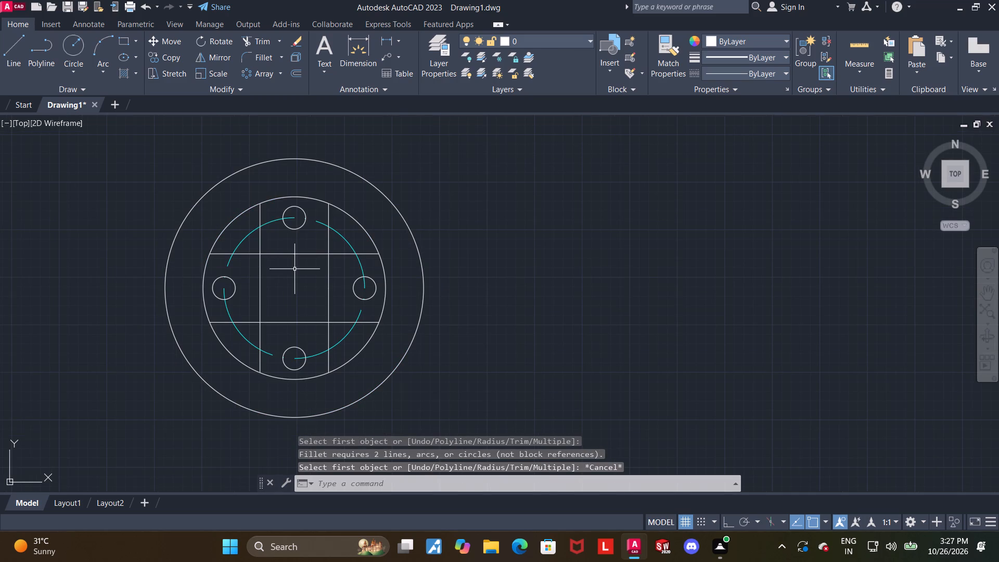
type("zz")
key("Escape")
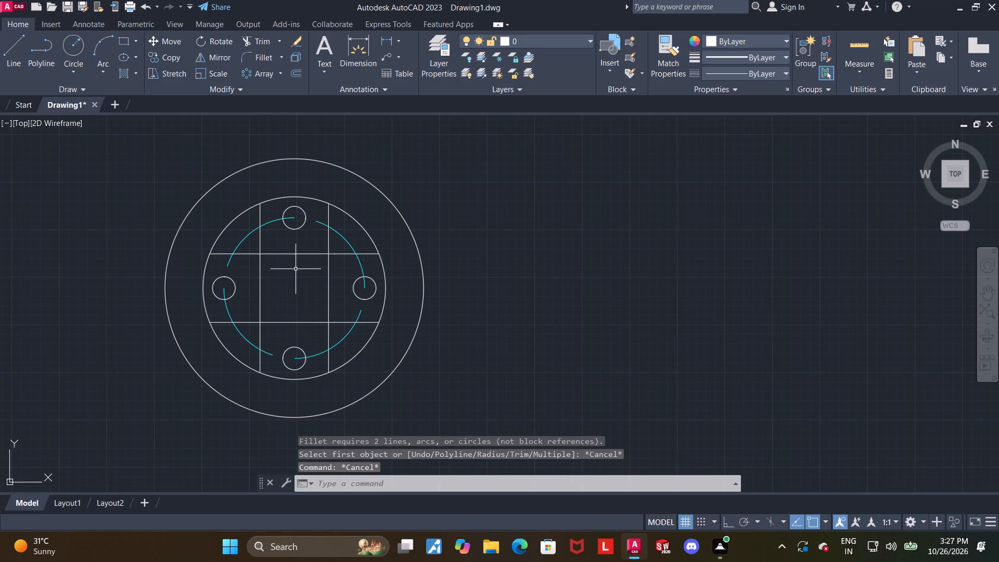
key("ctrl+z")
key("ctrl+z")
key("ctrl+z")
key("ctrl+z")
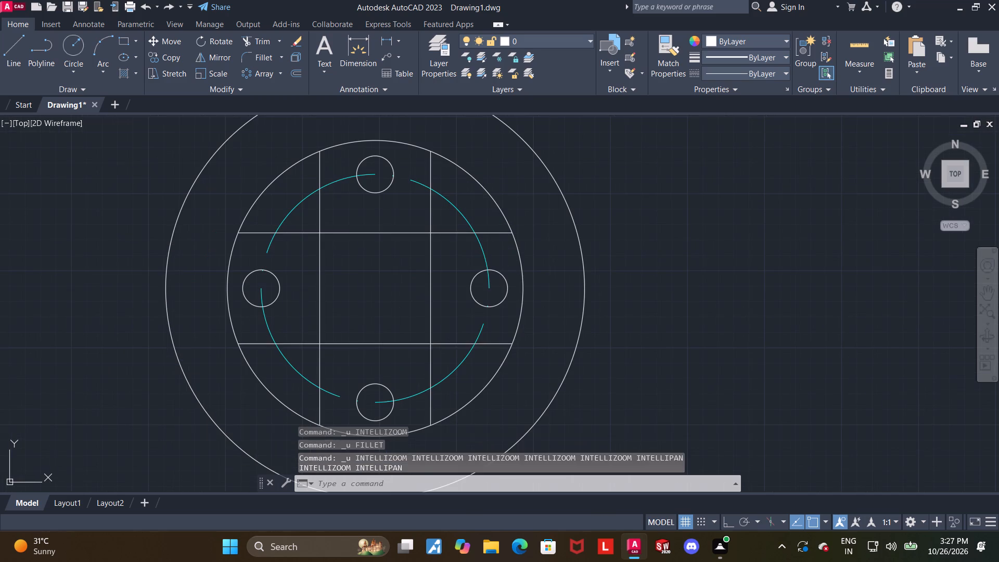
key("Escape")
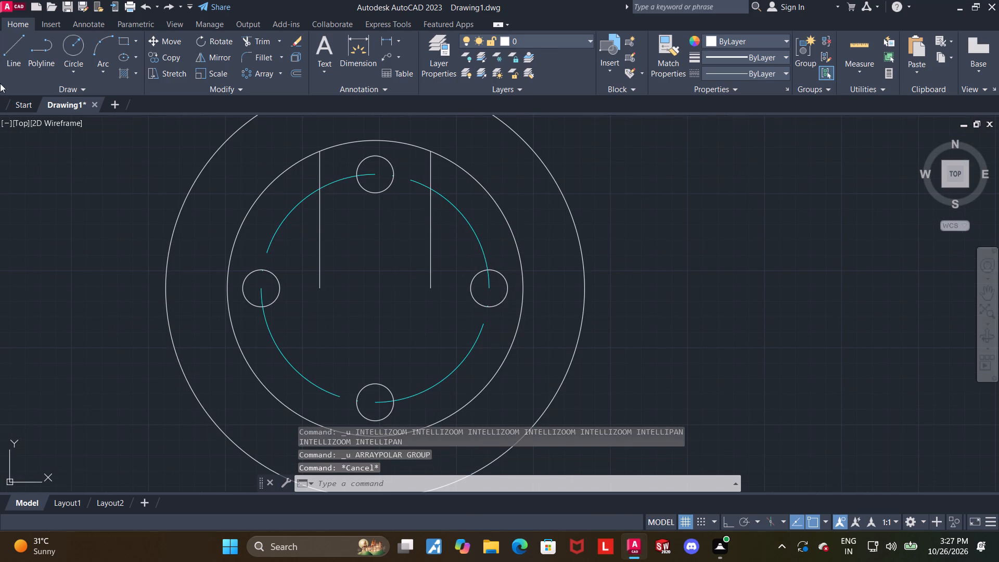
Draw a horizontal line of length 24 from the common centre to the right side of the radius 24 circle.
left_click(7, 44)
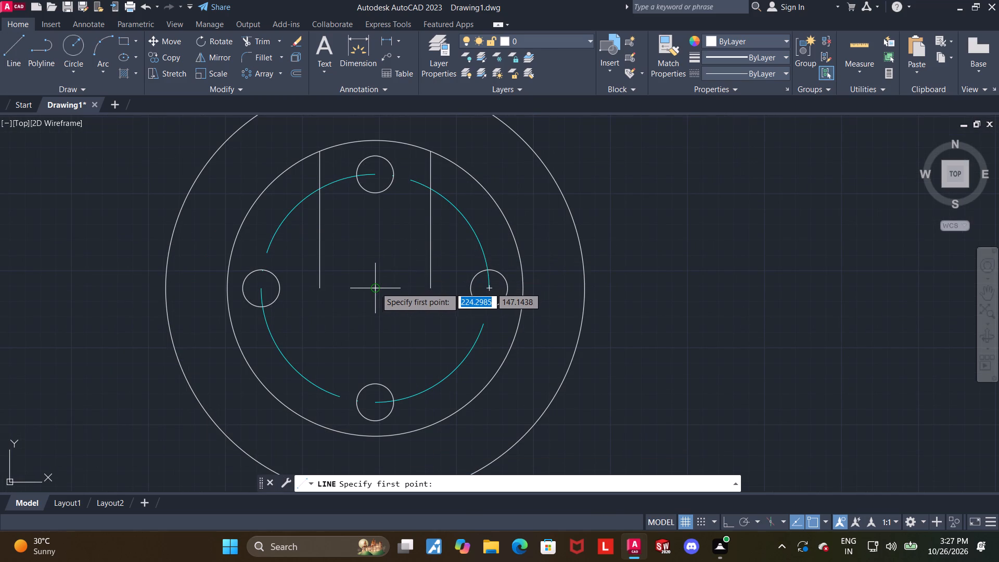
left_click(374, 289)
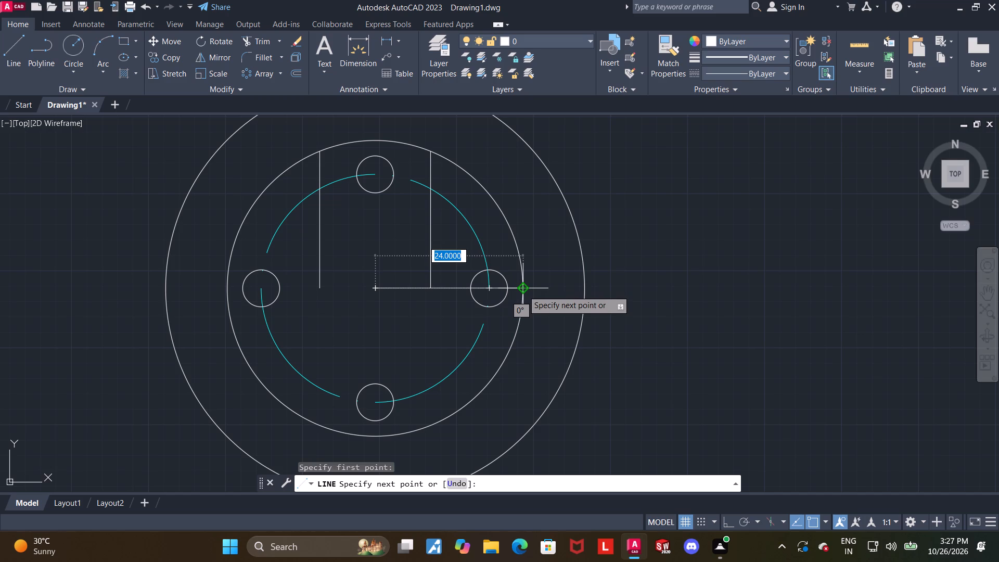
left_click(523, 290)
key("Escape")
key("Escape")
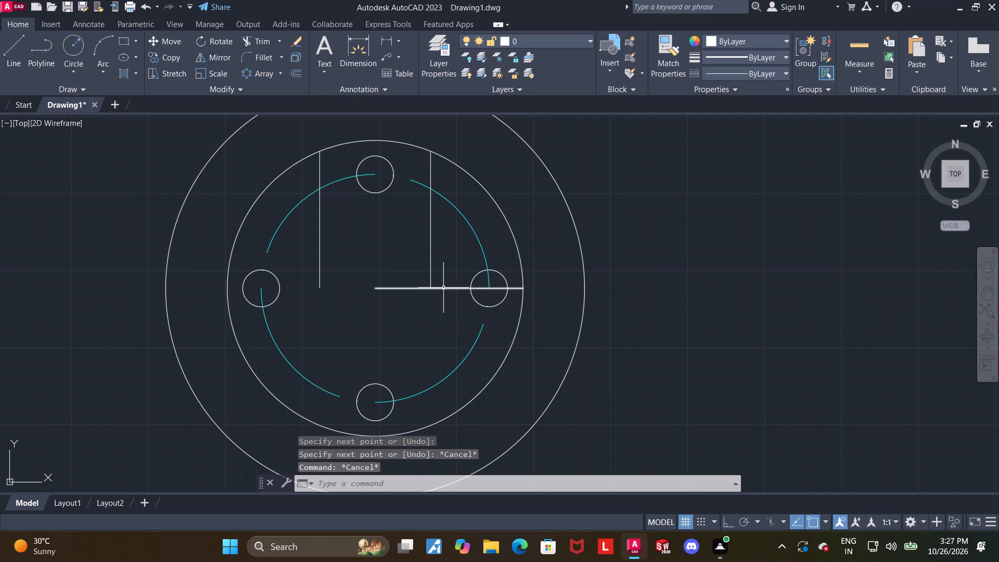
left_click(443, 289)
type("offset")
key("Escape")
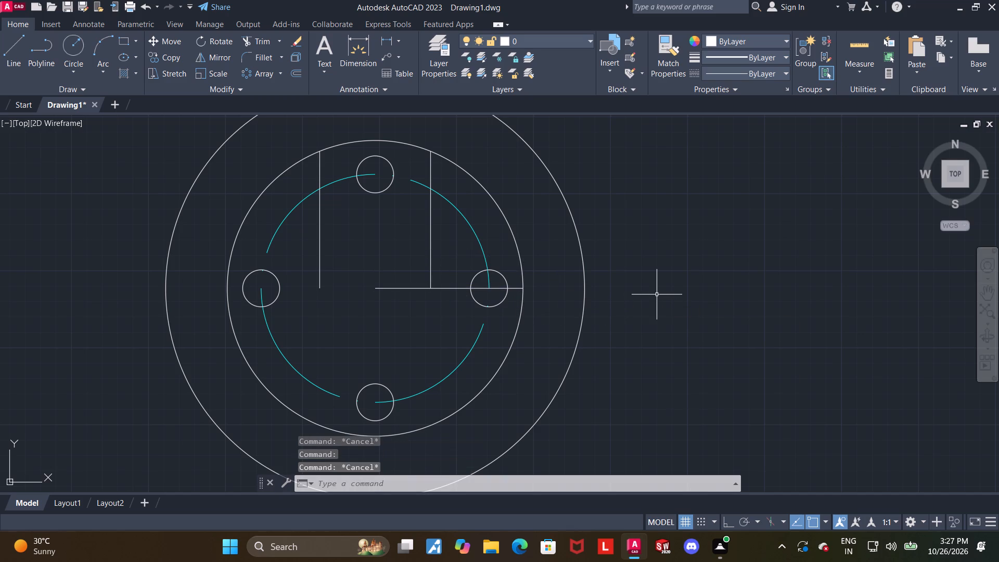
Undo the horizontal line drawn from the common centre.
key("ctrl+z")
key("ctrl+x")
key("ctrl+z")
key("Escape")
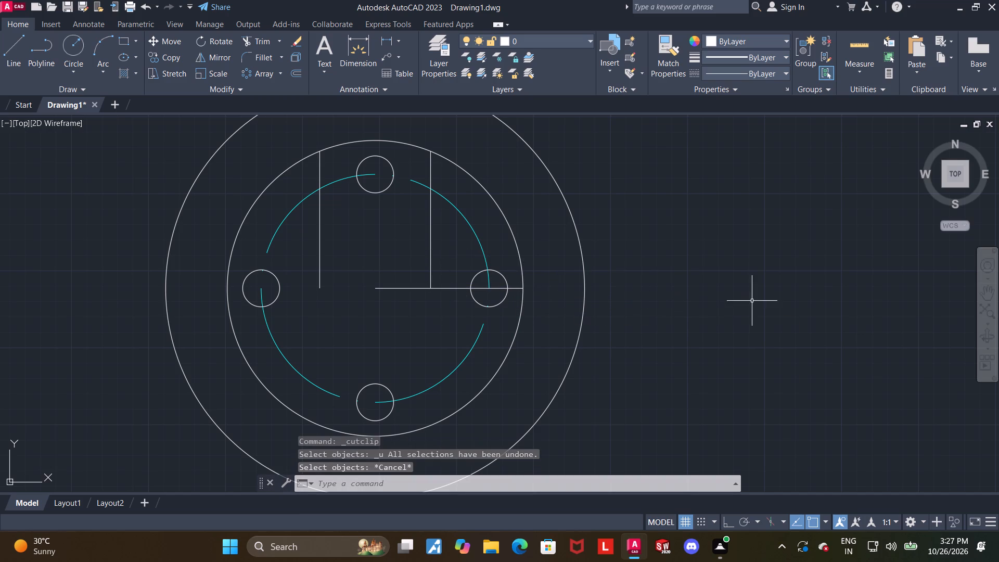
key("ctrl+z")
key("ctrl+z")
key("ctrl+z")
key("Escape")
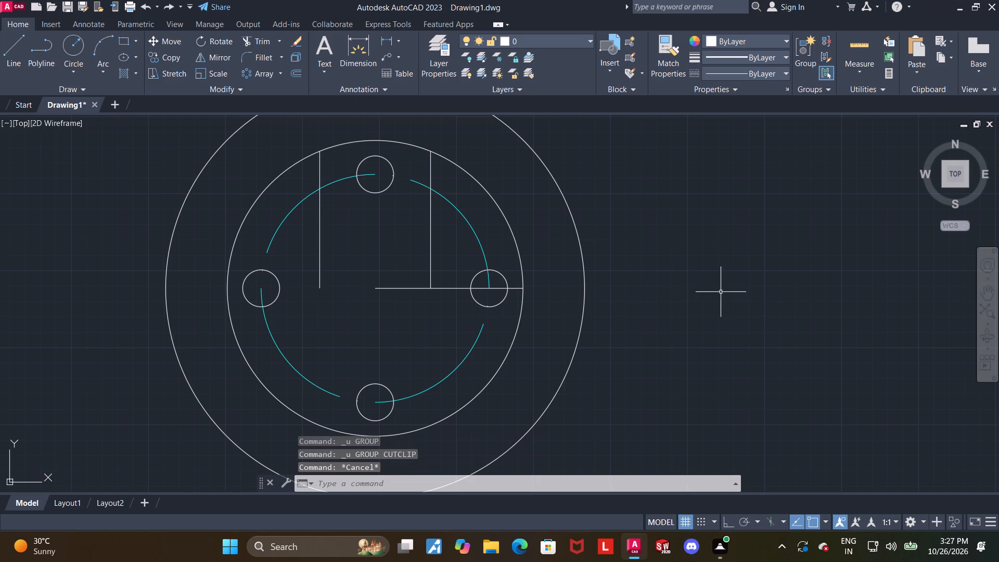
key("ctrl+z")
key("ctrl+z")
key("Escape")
With Ortho on, draw a horizontal line about 29.5 long from the common centre rightward past the radius 24 circle.
left_click(17, 57)
scroll(454, 273, "up", 1)
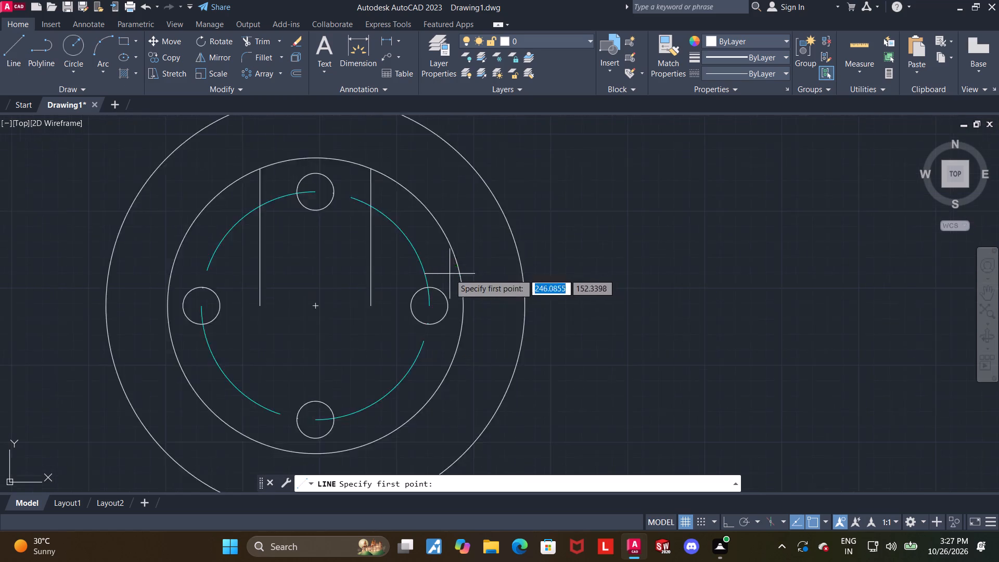
scroll(449, 274, "up", 1)
left_click(233, 322)
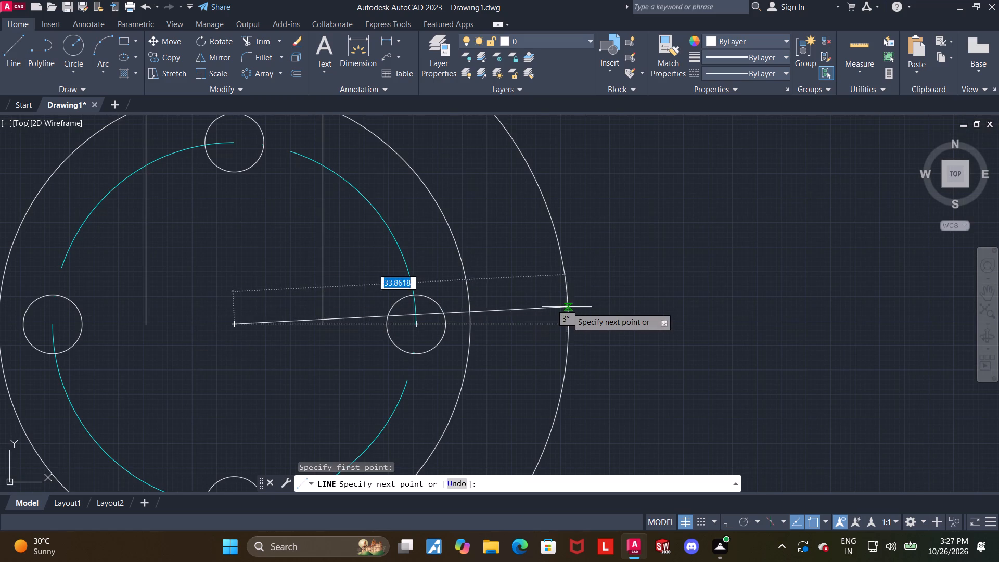
key("F8")
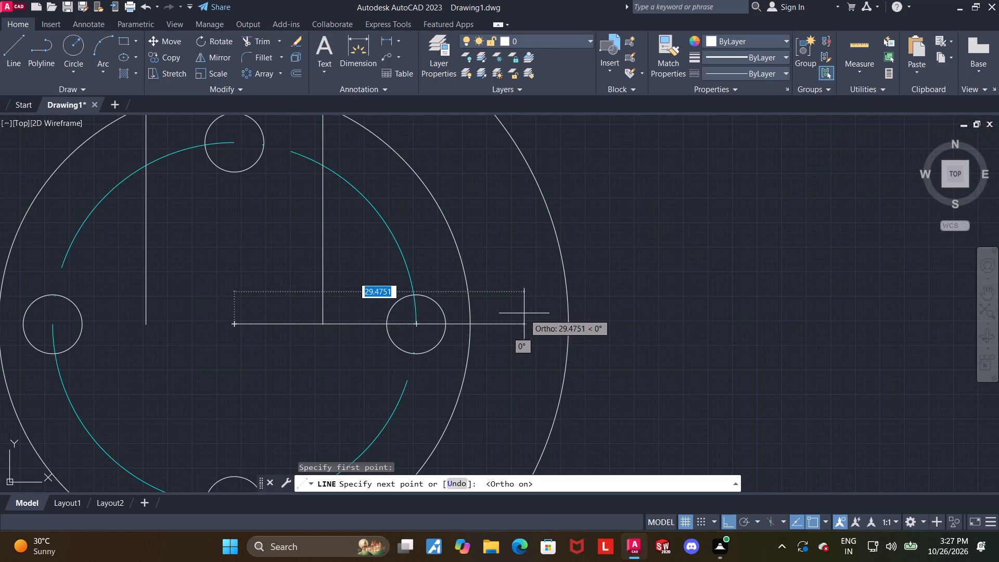
left_click(523, 313)
key("Escape")
Offset the horizontal line from the common centre by 9 both below and above it.
left_click(507, 326)
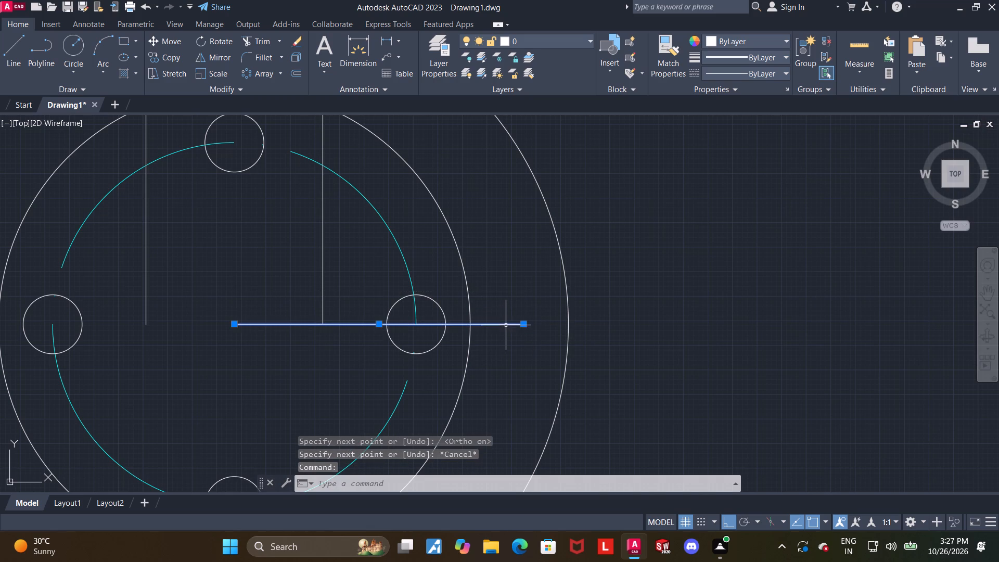
type("offset")
key("Return")
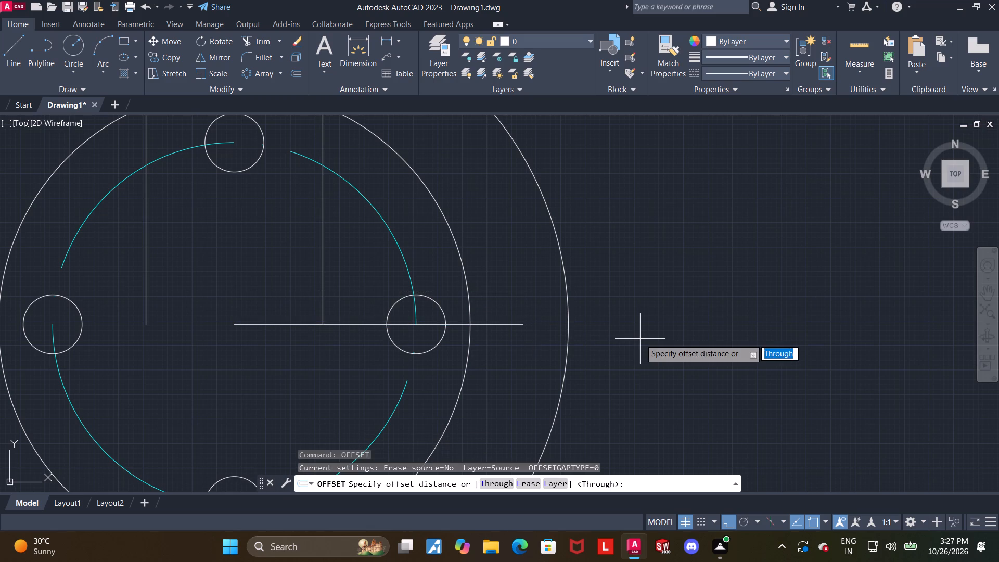
key("Return")
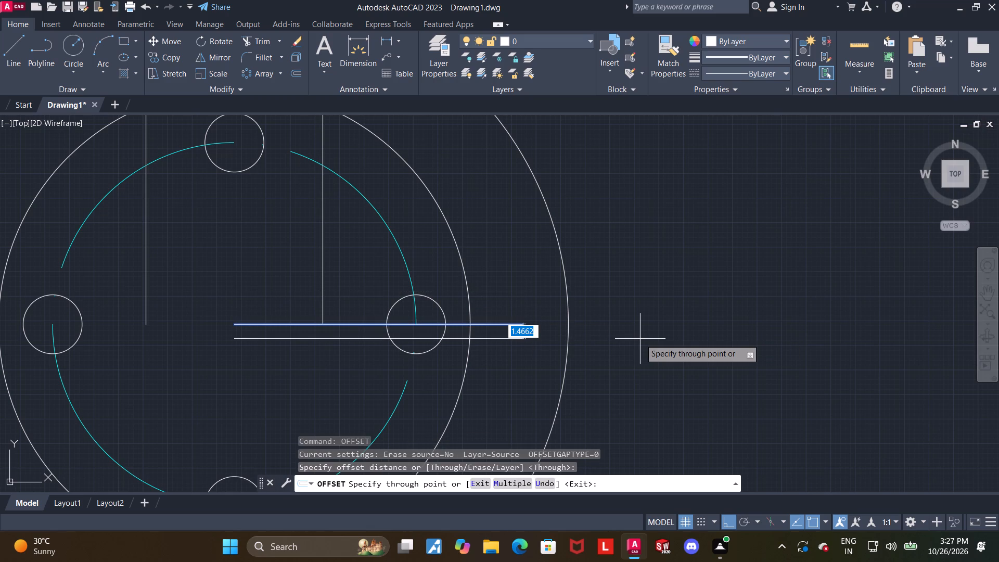
key("9")
key("Return")
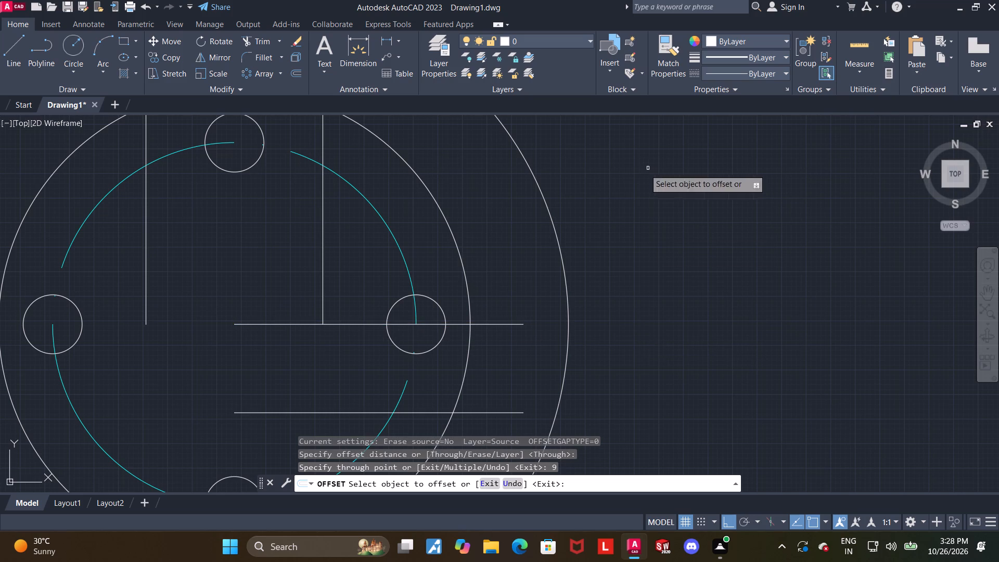
left_click(508, 325)
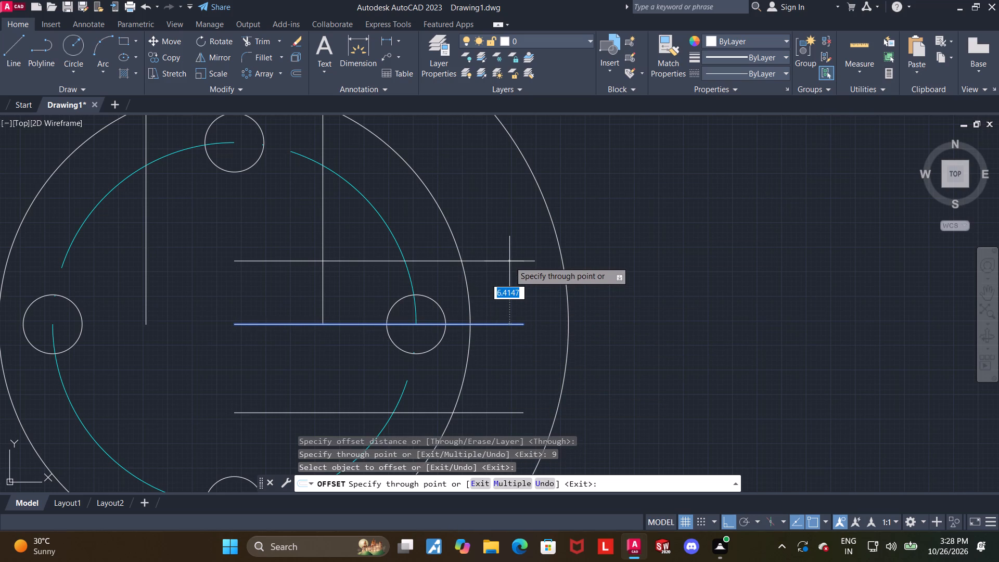
key("9")
key("Return")
key("Escape")
key("Escape")
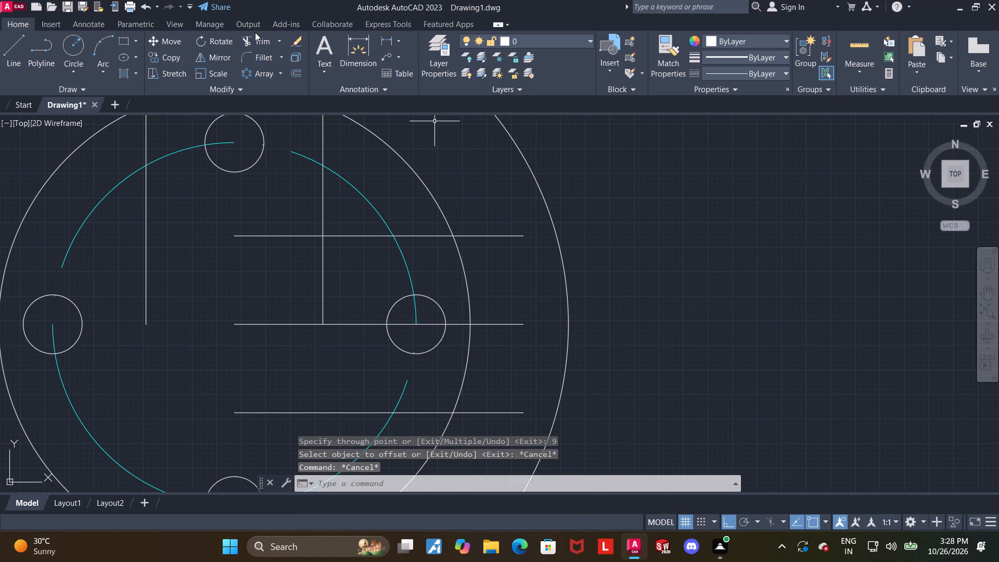
Trim the ends of the three horizontal lines that extend past the radius 24 circle.
left_click(253, 41)
left_click_drag(476, 193, 479, 200)
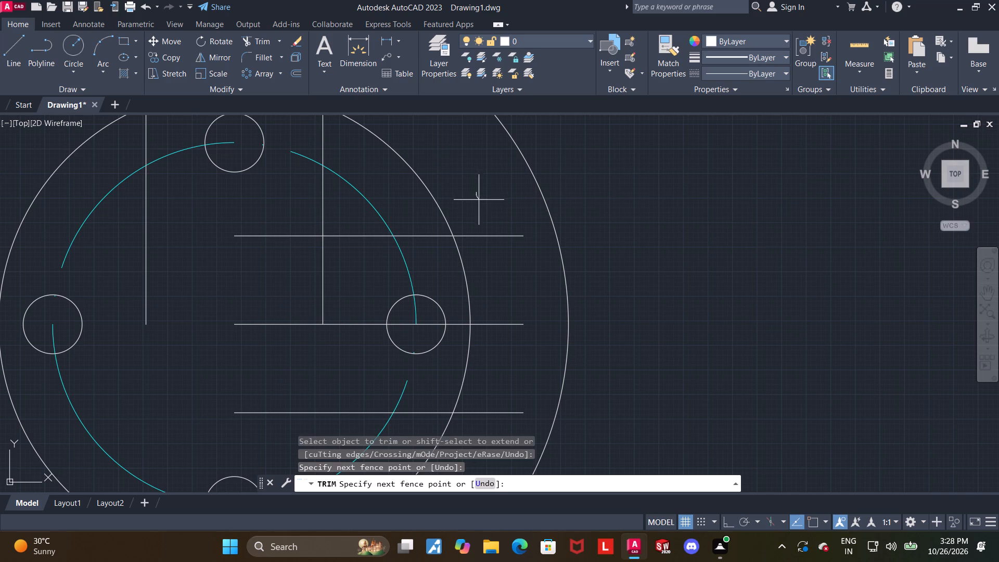
left_click_drag(479, 200, 484, 420)
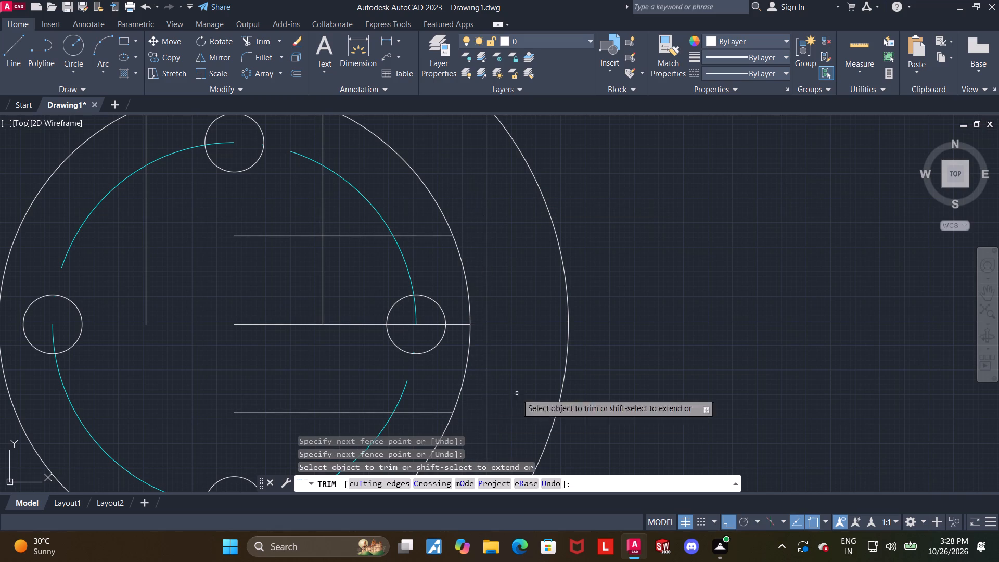
scroll(610, 306, "down", 1)
key("Escape")
Delete the middle horizontal line that starts at the common centre.
left_click(449, 318)
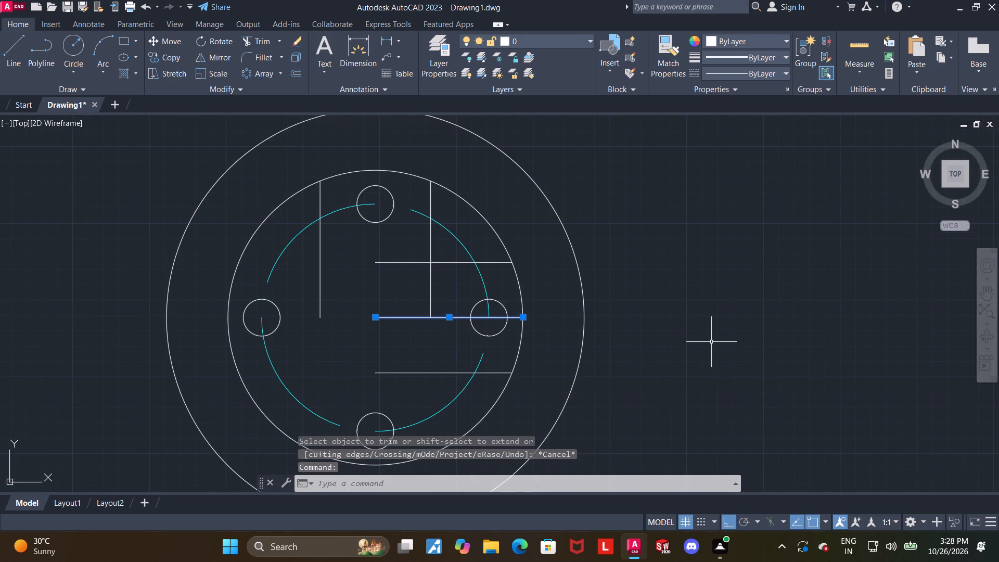
key("Delete")
key("Escape")
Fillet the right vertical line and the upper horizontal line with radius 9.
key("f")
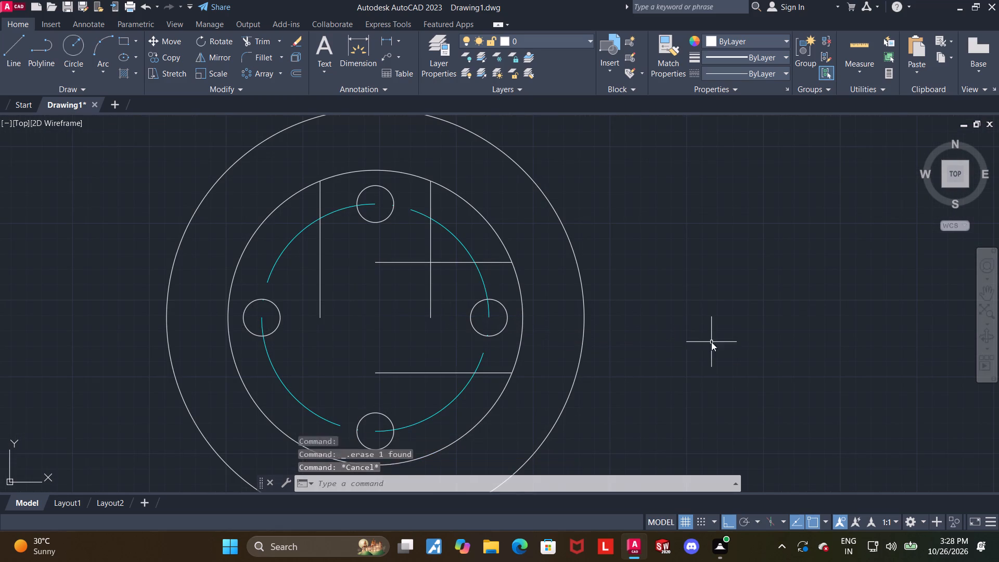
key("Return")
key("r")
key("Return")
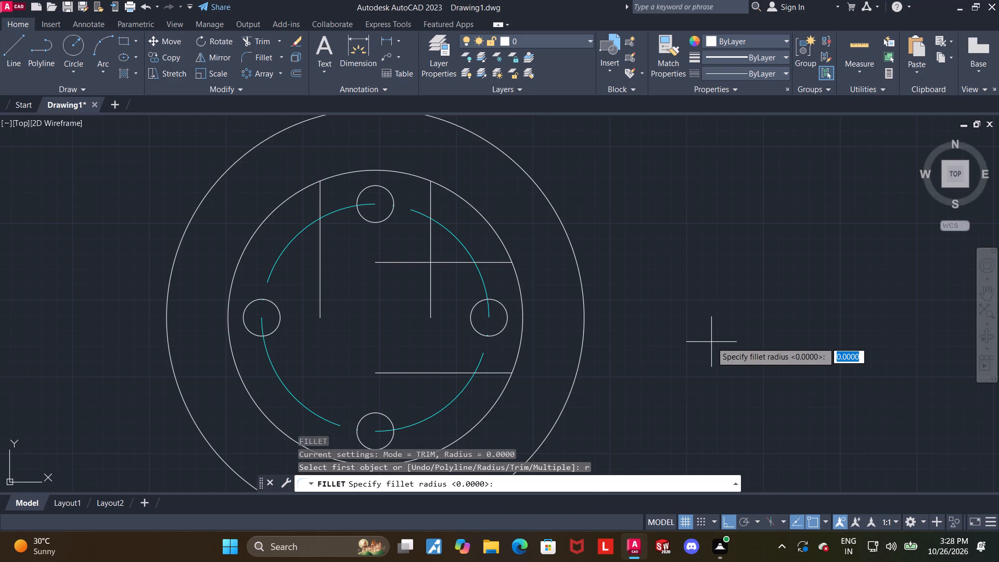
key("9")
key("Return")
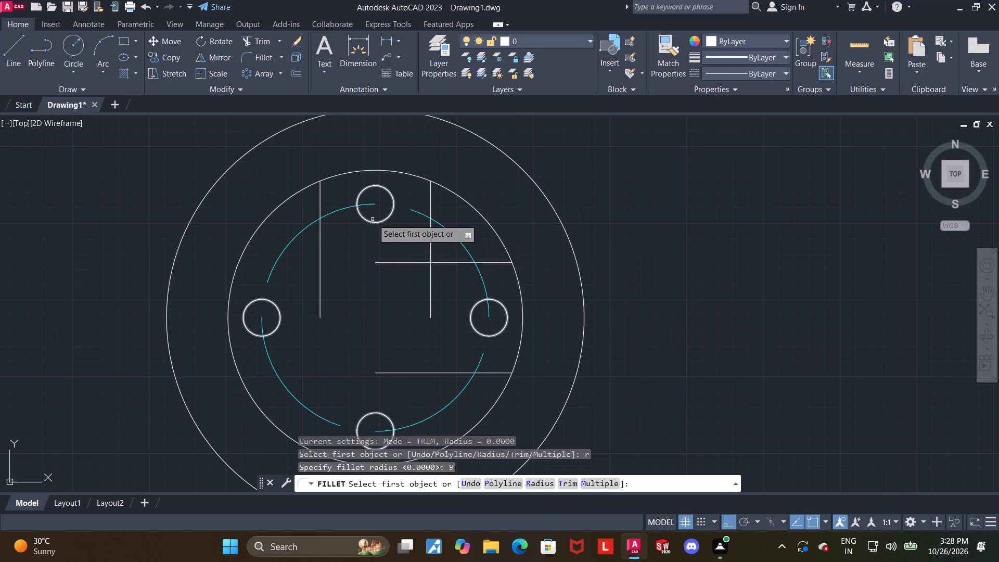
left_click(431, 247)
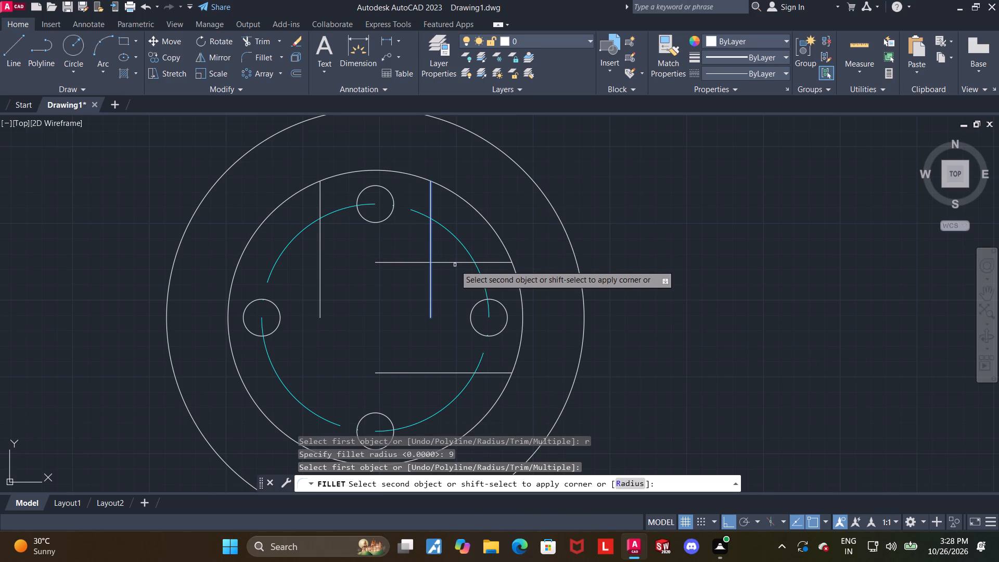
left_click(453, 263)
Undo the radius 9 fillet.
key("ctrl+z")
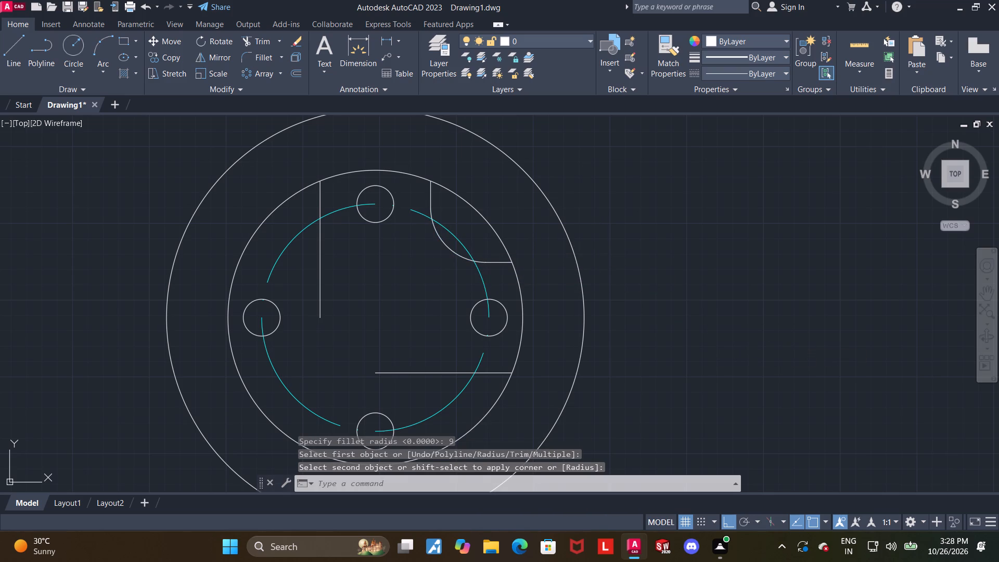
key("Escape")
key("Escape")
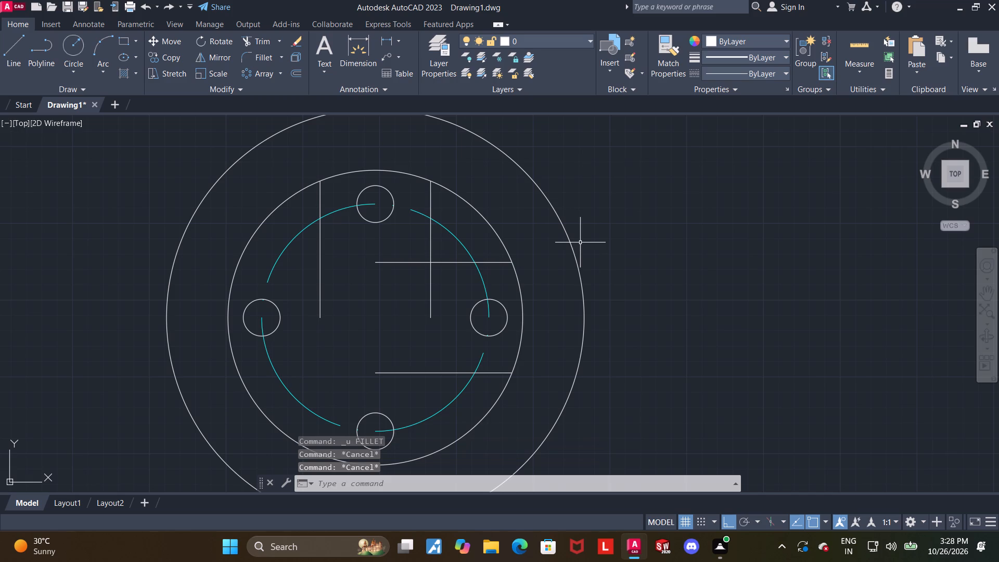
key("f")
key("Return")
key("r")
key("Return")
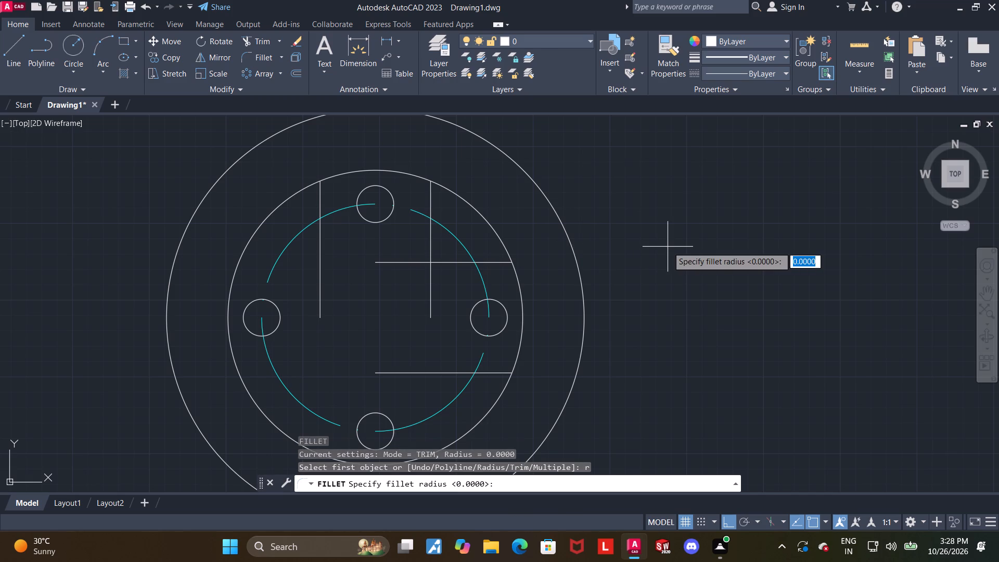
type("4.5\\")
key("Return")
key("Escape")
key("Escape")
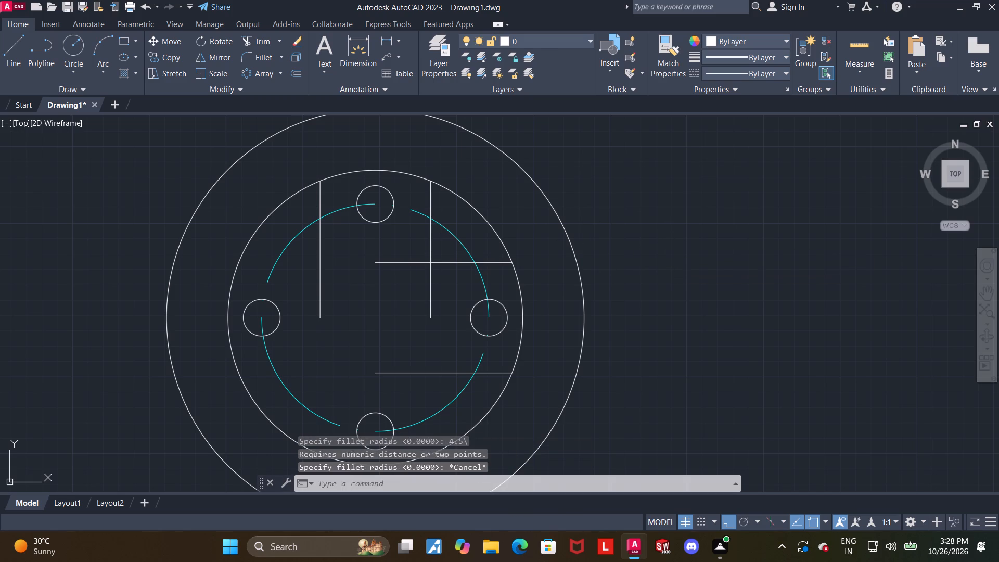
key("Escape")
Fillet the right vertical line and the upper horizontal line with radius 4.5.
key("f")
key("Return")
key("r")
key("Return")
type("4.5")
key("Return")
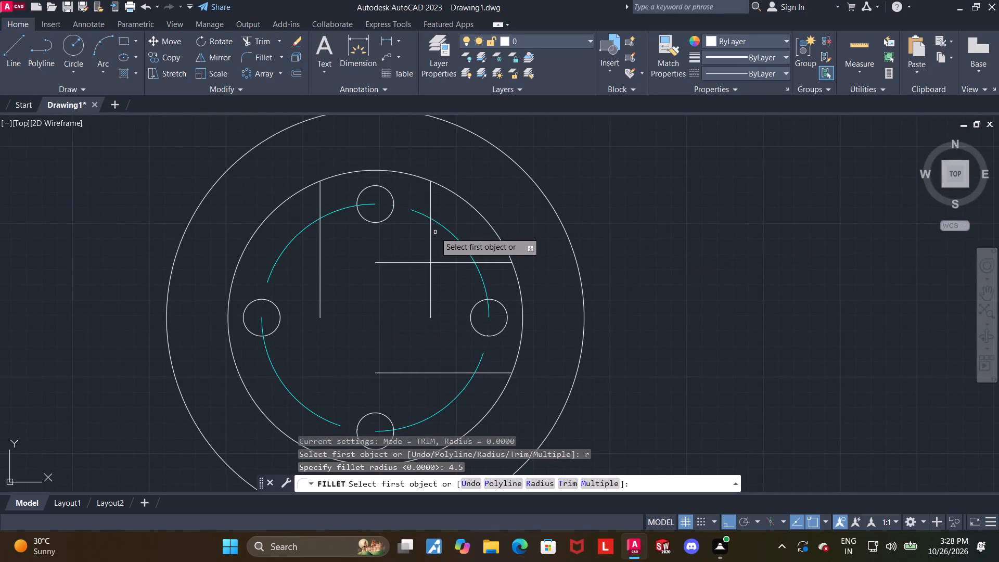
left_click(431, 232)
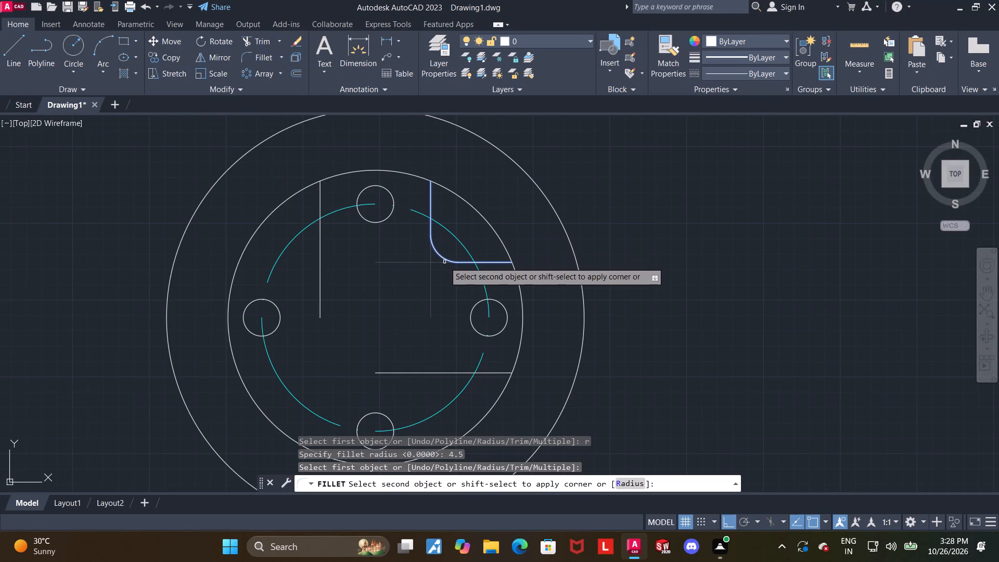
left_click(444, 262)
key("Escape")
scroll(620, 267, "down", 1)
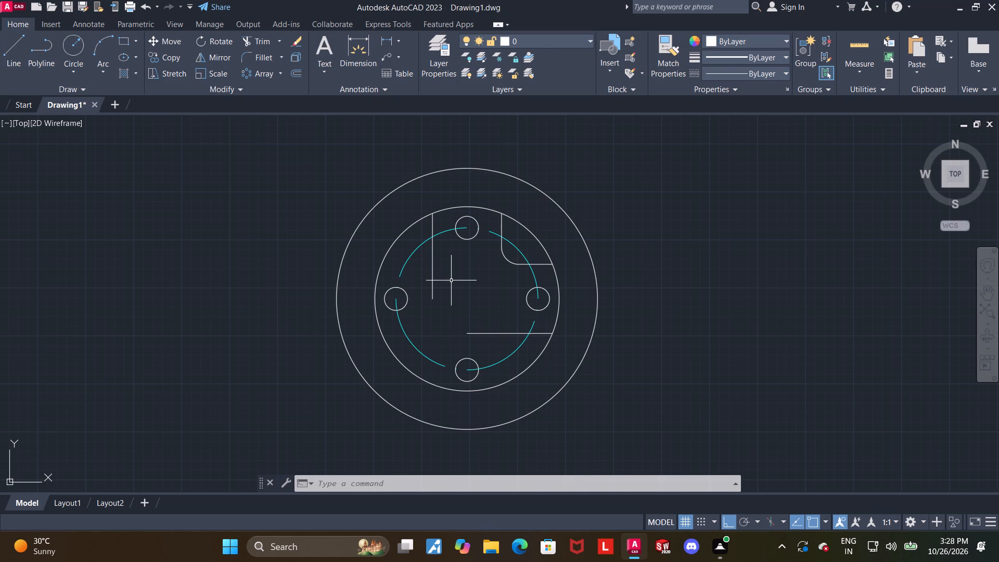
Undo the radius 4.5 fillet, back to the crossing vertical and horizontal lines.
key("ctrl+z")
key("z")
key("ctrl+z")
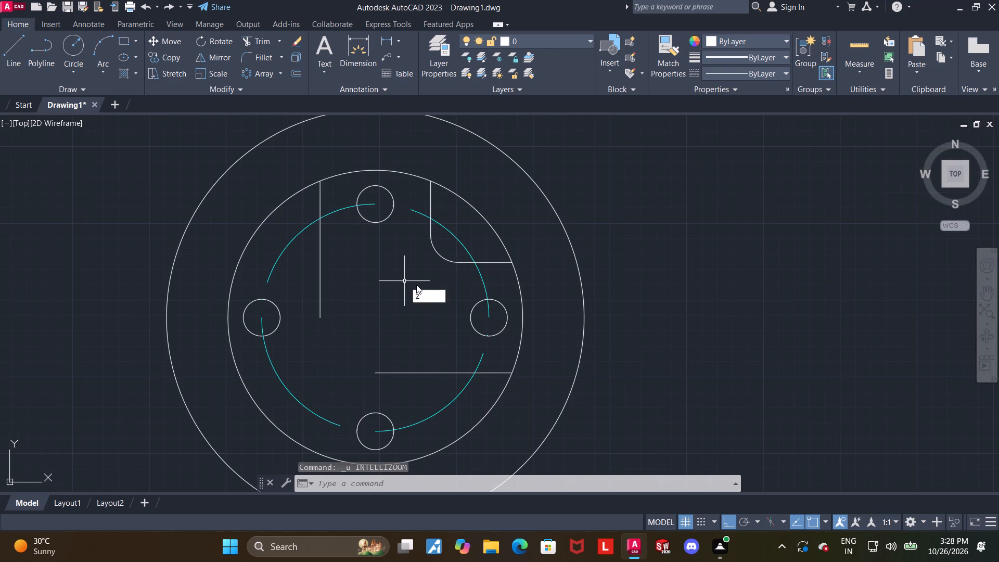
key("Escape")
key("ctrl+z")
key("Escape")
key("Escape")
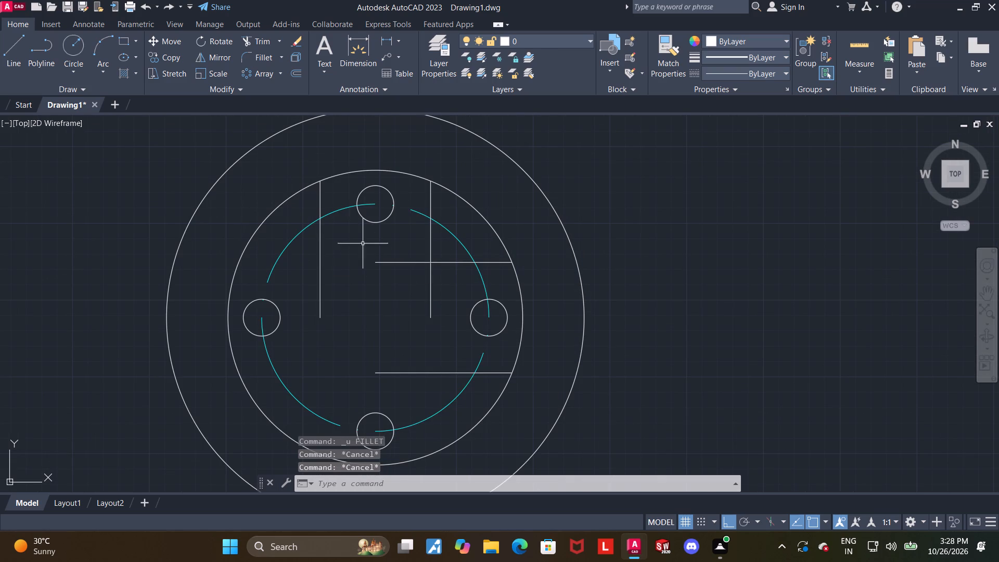
Mirror the two horizontal lines about the vertical axis through the bottom and top quadrants of the radius 24 circle, keeping the originals.
left_click(421, 263)
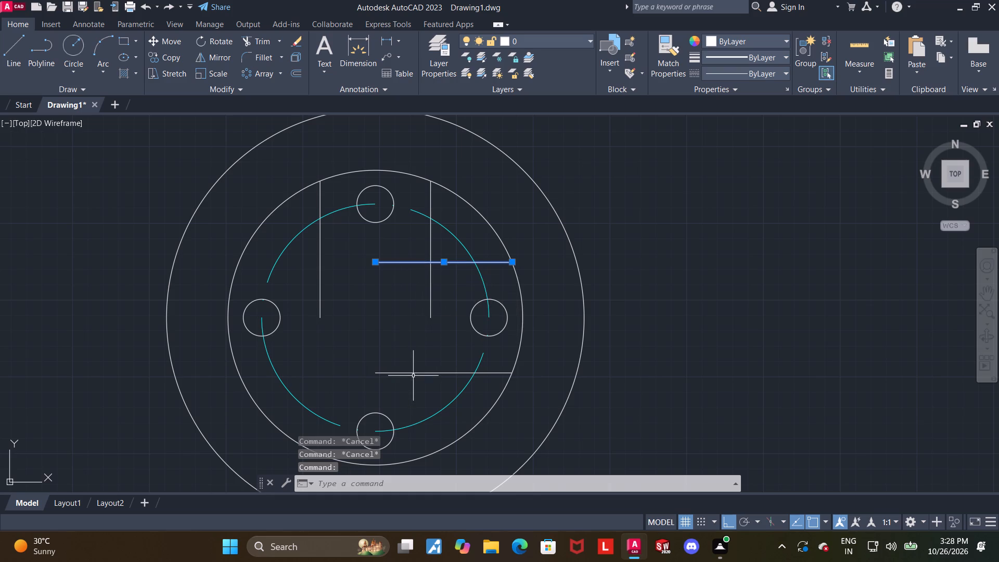
left_click(414, 373)
left_click(208, 53)
scroll(397, 205, "up", 1)
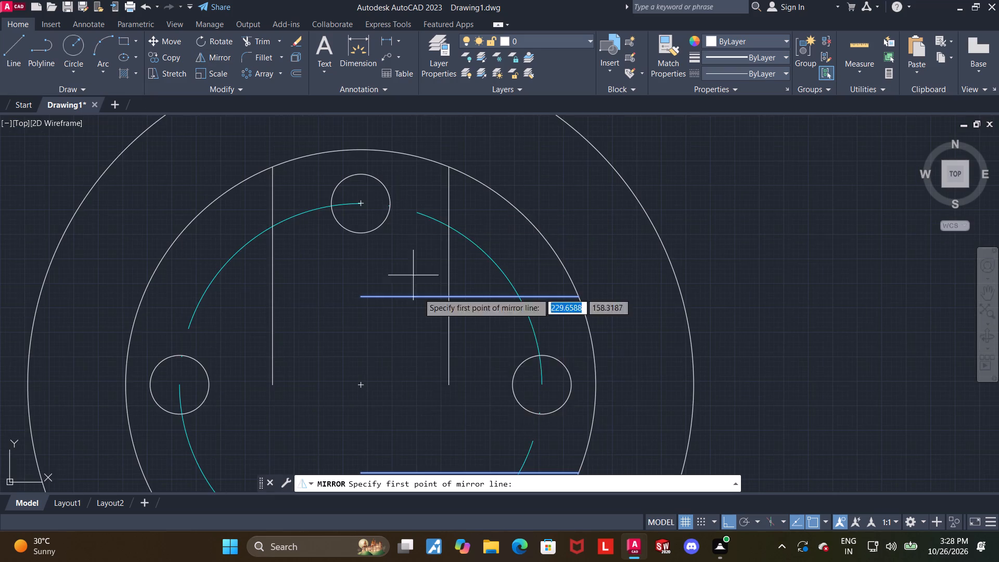
scroll(384, 287, "down", 5)
scroll(382, 334, "up", 3)
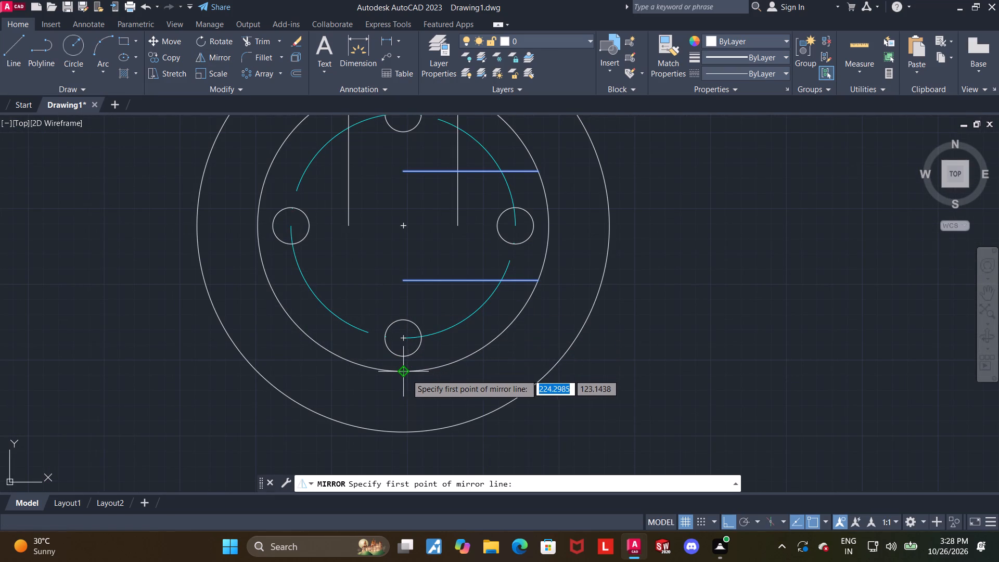
left_click(403, 374)
scroll(402, 375, "down", 3)
scroll(402, 303, "up", 2)
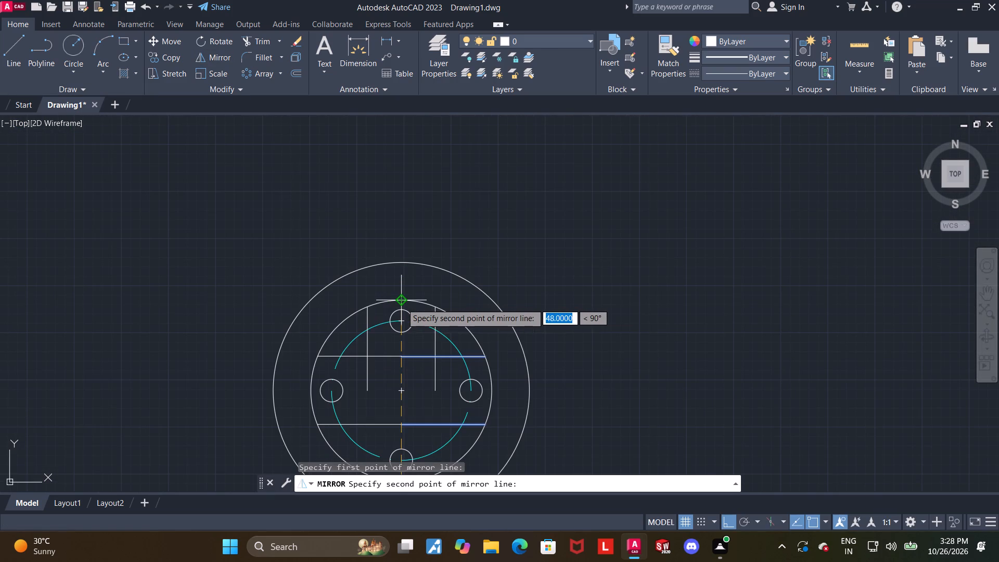
left_click(401, 301)
scroll(400, 299, "down", 2)
left_click_drag(417, 345, 401, 301)
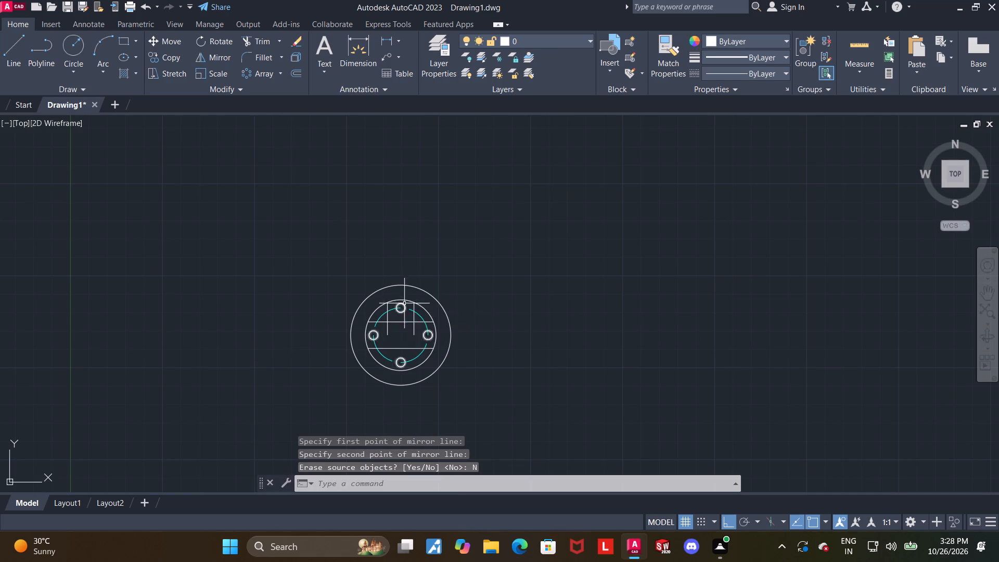
scroll(404, 303, "up", 2)
key("Escape")
Mirror the two vertical lines about the horizontal axis through the left and right quadrants of the radius 24 circle, keeping the originals.
scroll(409, 344, "down", 2)
scroll(404, 396, "up", 2)
left_click(361, 260)
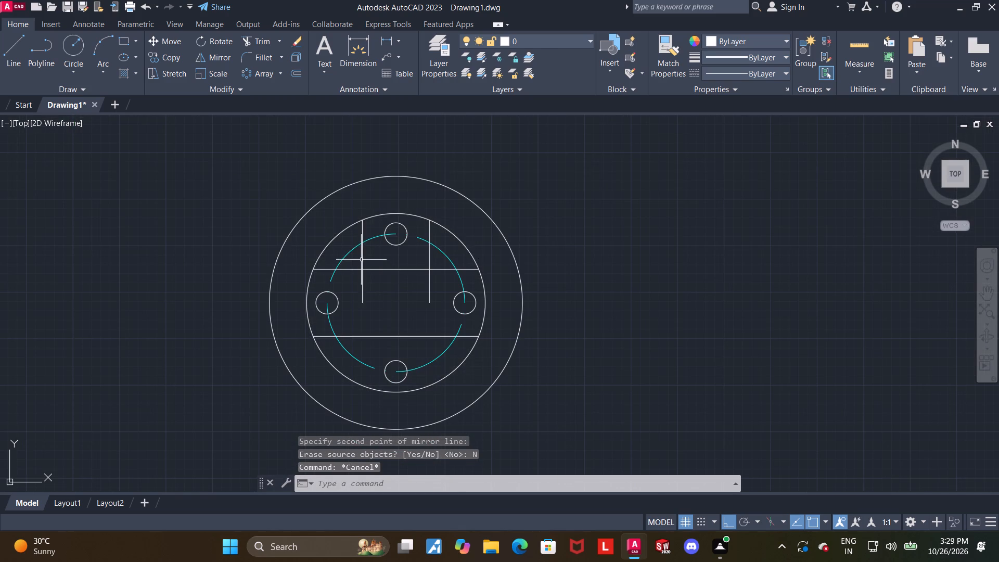
left_click(430, 262)
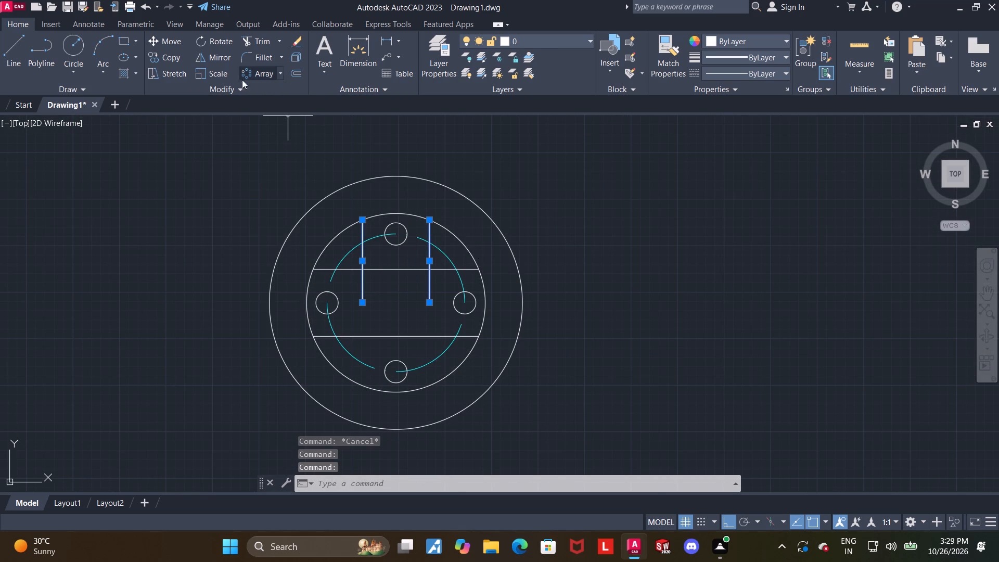
left_click(221, 60)
left_click(303, 302)
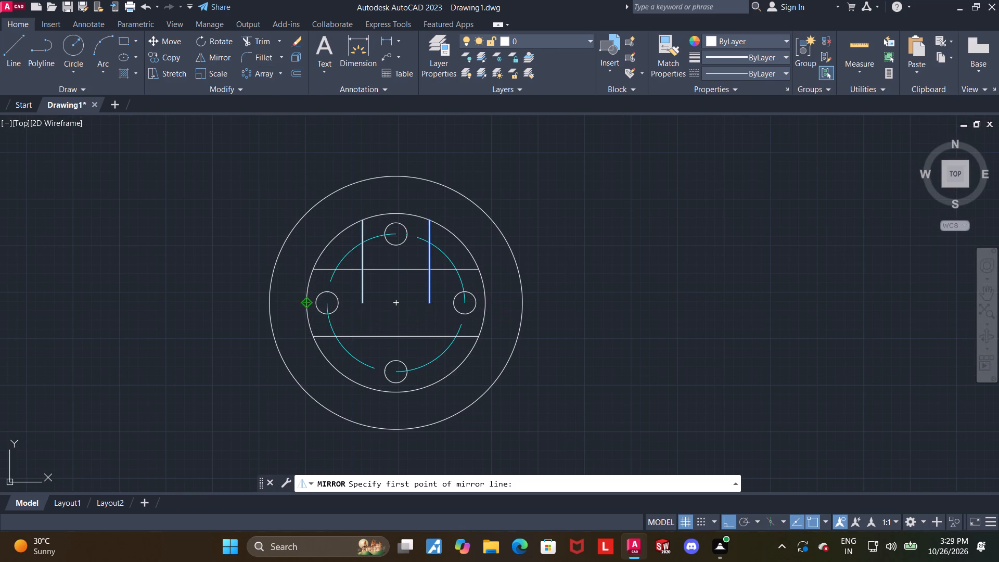
left_click(484, 305)
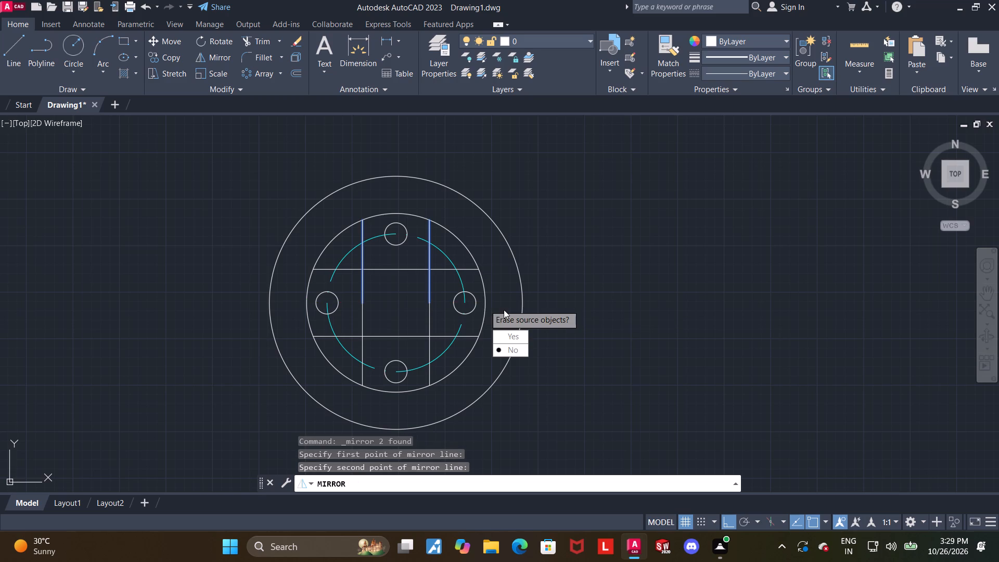
left_click_drag(495, 352, 484, 305)
key("Escape")
key("Escape")
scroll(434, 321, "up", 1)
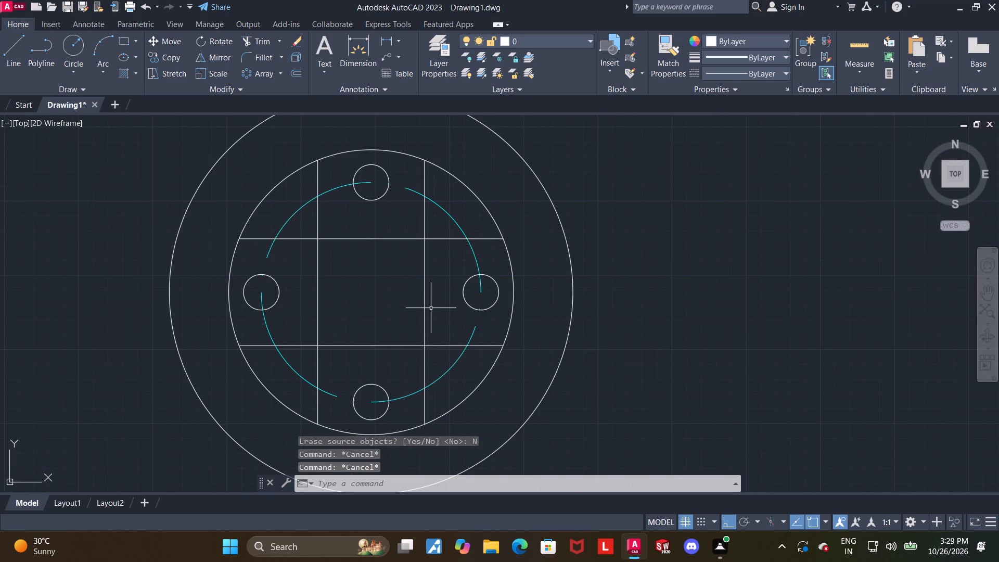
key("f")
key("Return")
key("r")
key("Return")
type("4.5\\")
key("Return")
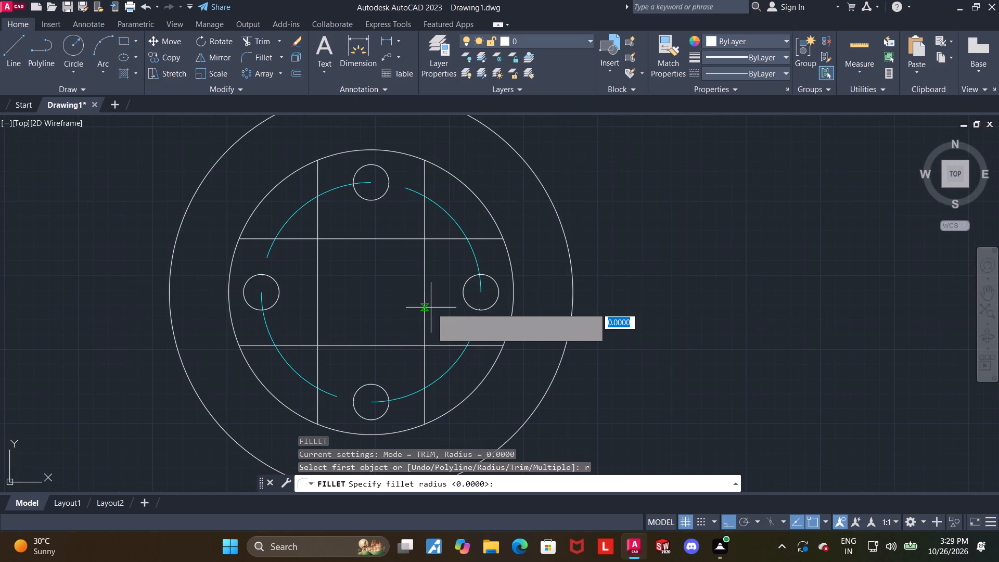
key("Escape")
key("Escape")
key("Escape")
Fillet the right vertical line and the upper horizontal line with radius 4.5.
key("f")
key("Return")
key("r")
key("Return")
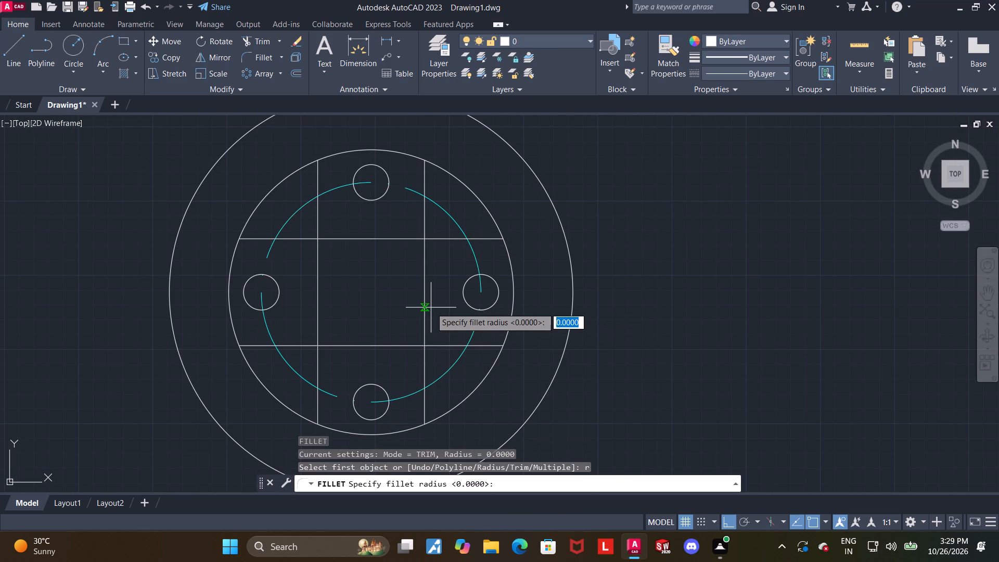
type("4.5")
key("Return")
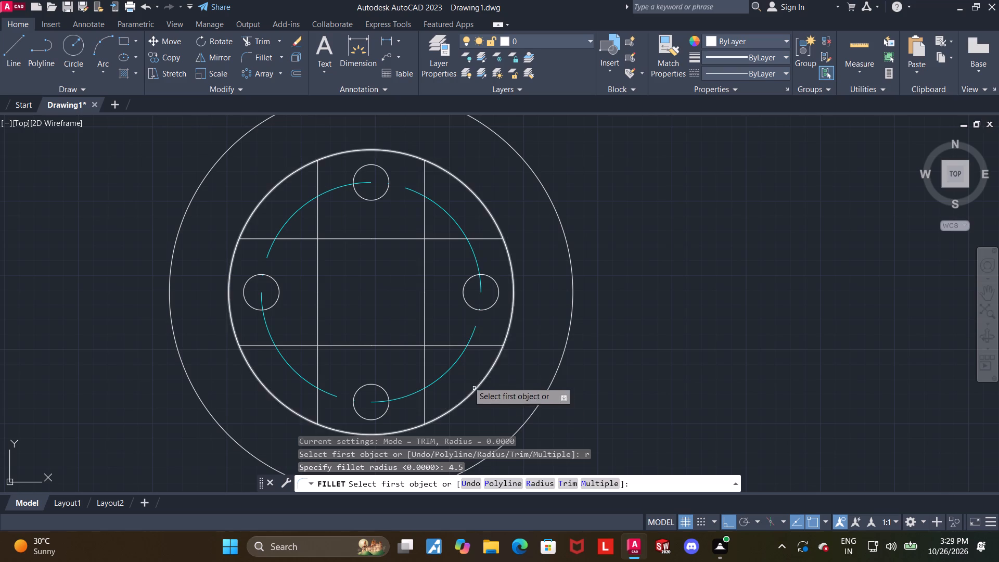
left_click(426, 225)
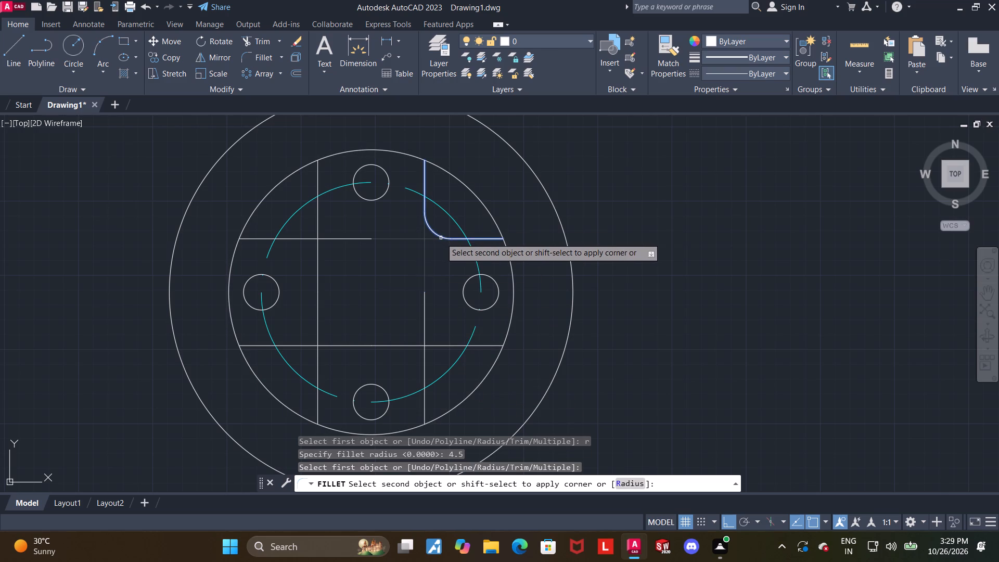
left_click(441, 238)
Fillet the upper horizontal line and the left vertical line with radius 4.5.
key("f")
key("Return")
key("r")
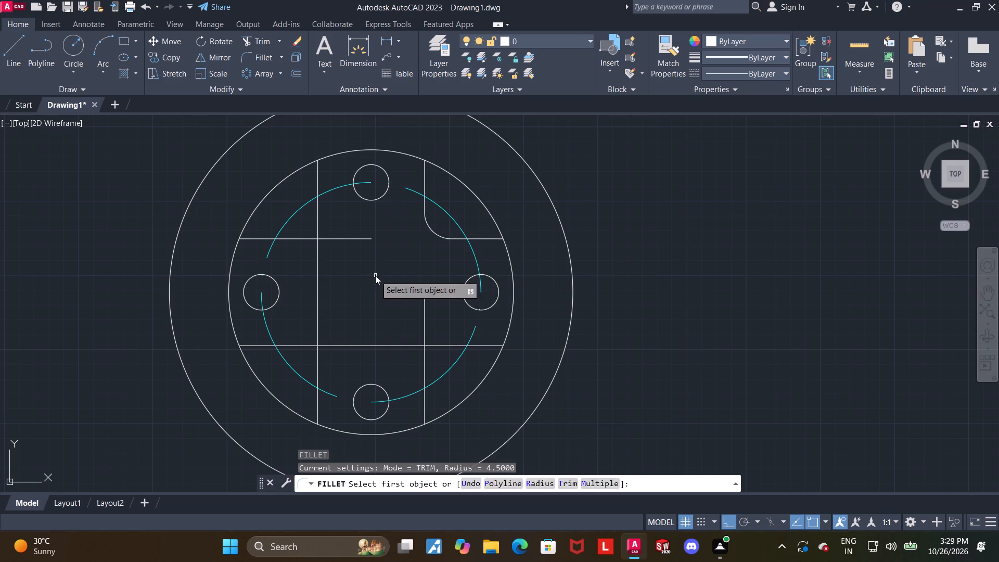
key("Return")
type("4.5")
key("Return")
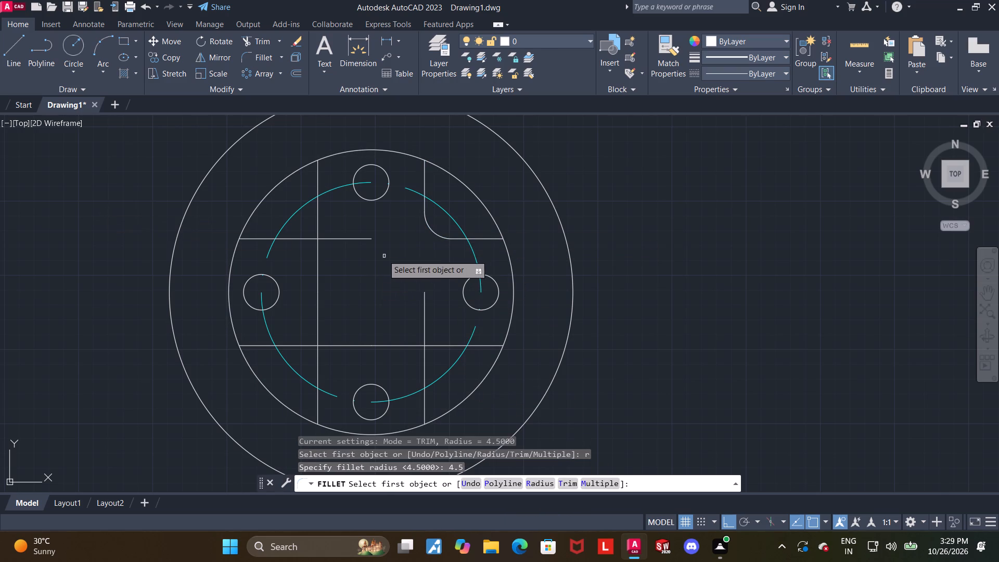
left_click(305, 240)
left_click(319, 226)
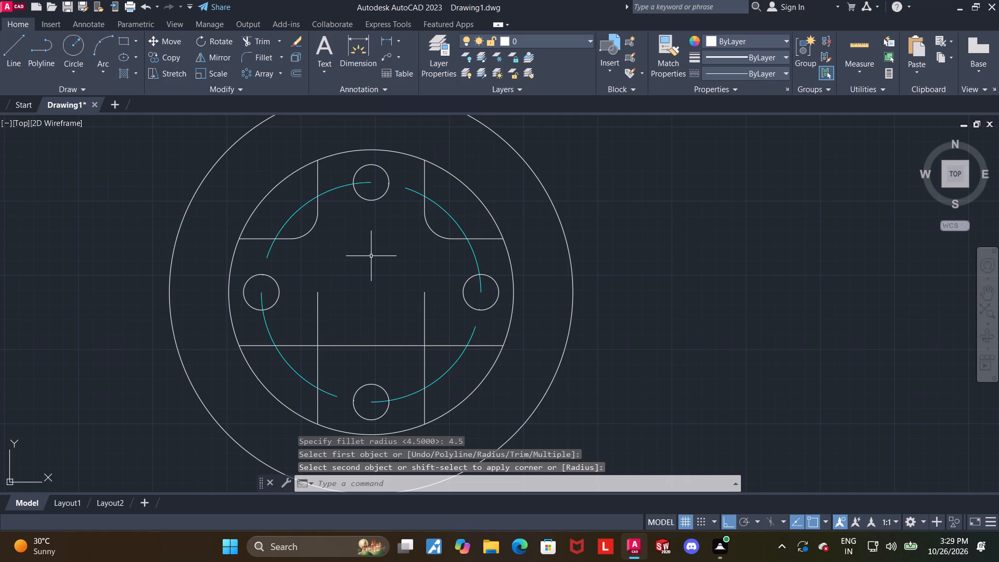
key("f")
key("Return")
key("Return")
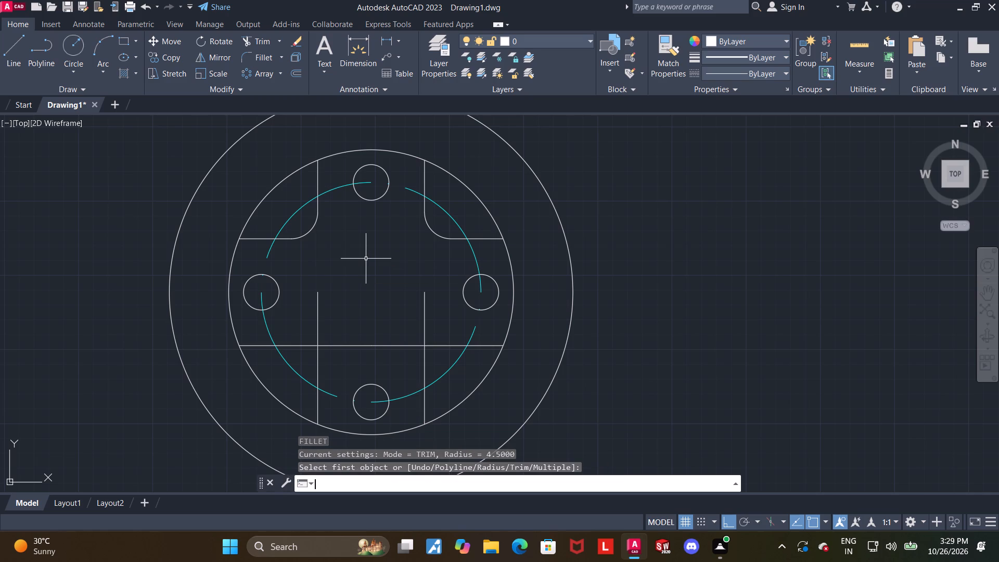
Fillet the lower horizontal line and the left vertical line with radius 4.5.
key("f")
key("Return")
key("r")
key("Return")
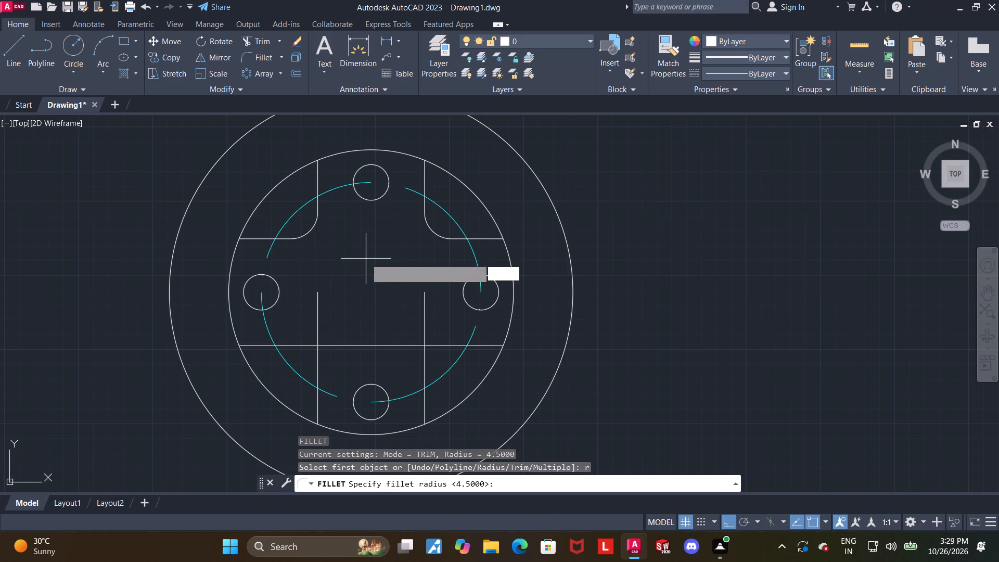
key("Return")
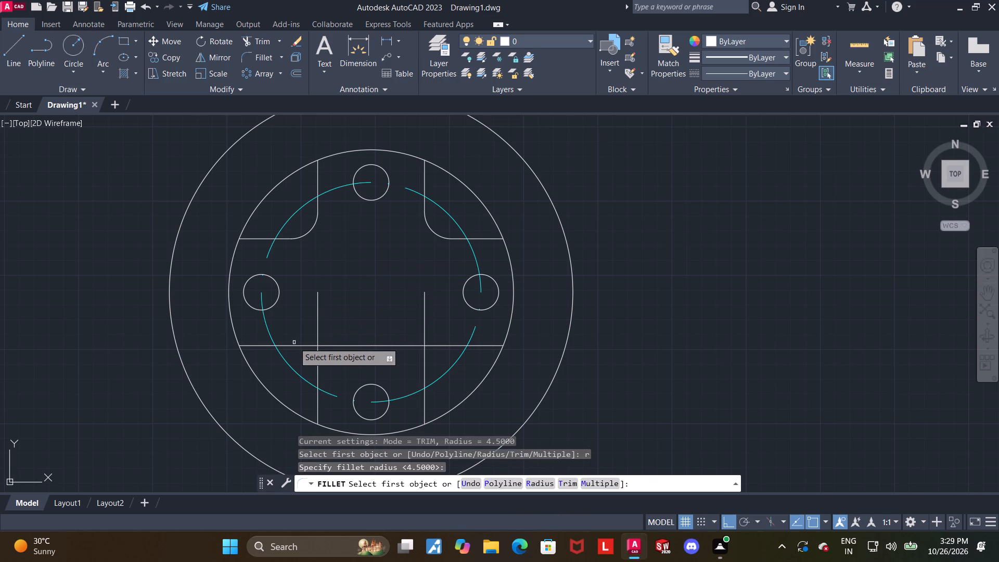
left_click(297, 345)
left_click(318, 354)
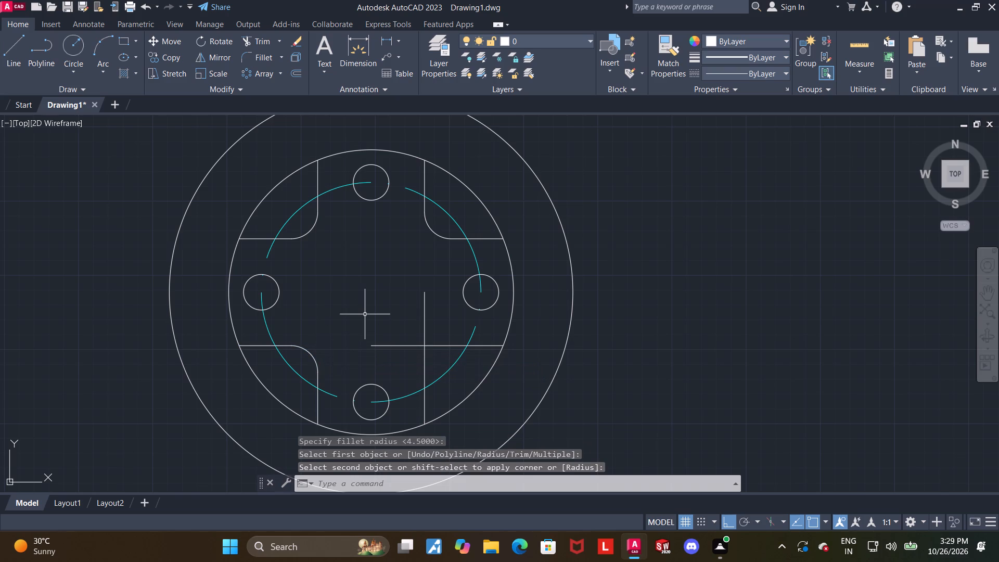
Fillet the right vertical line and the lower horizontal line with radius 4.5.
key("f")
key("Return")
key("r")
key("Return")
key("Return")
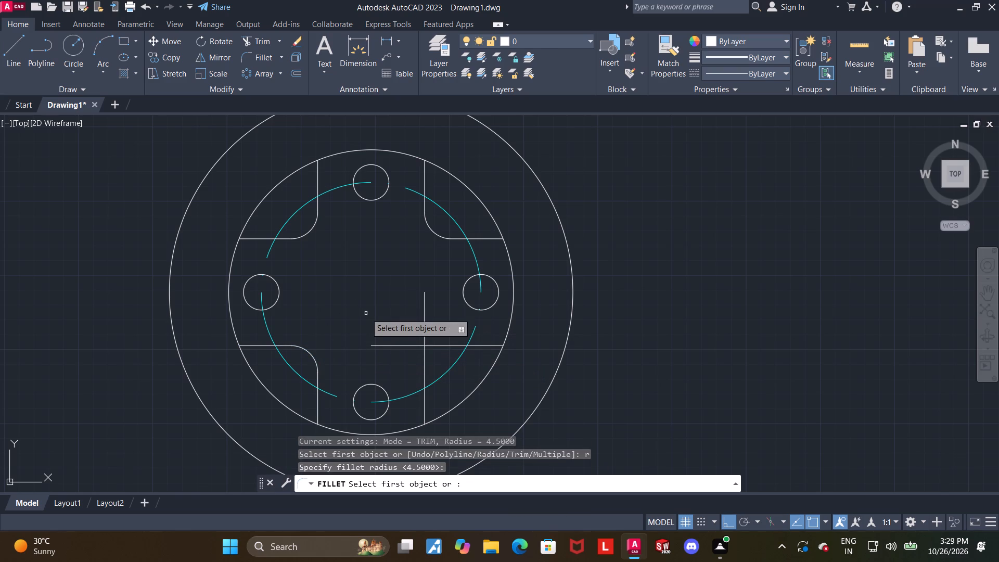
left_click(423, 357)
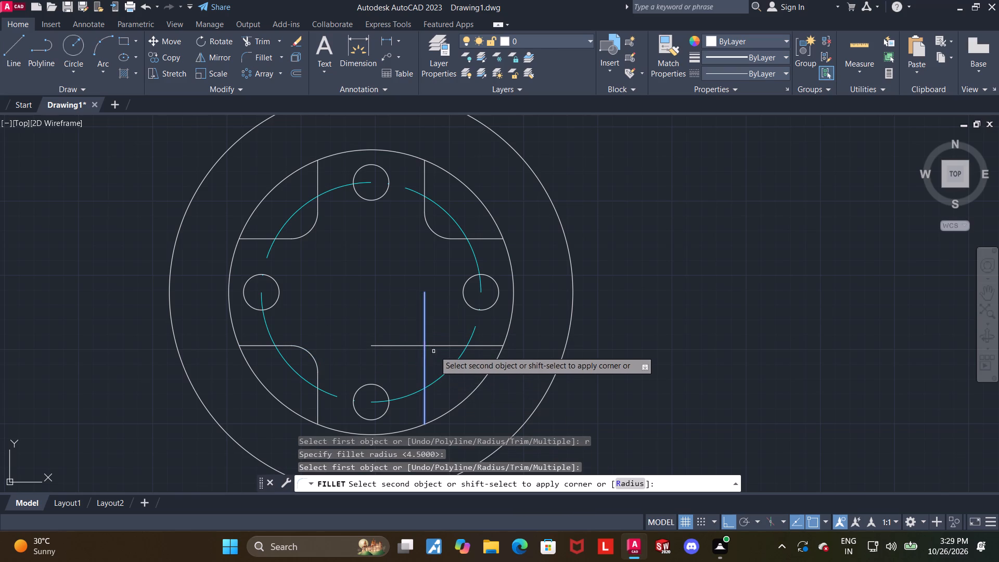
left_click(439, 347)
Examine the filleted corners of the part, with a close look at the lower right one.
scroll(540, 344, "down", 1)
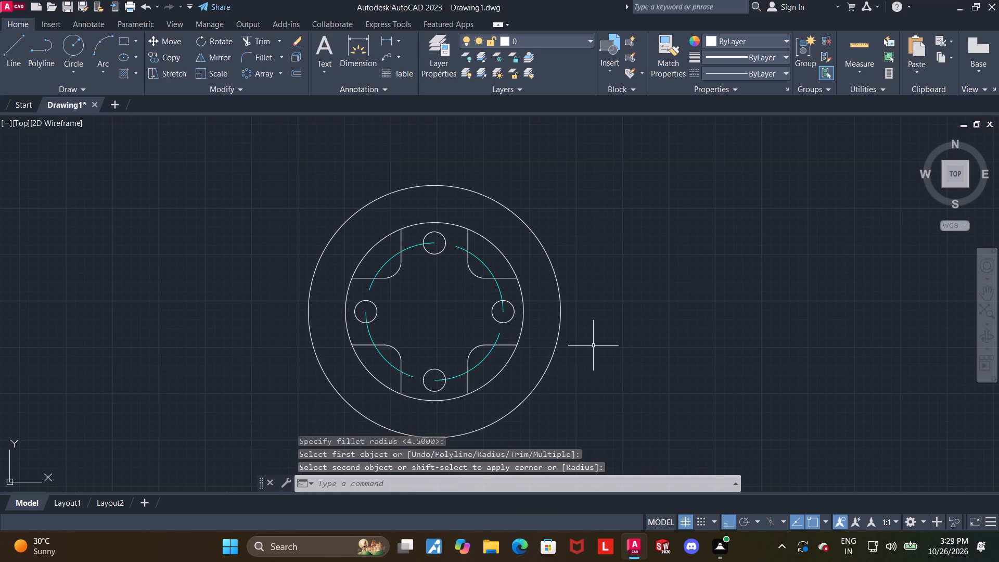
scroll(473, 375, "up", 1)
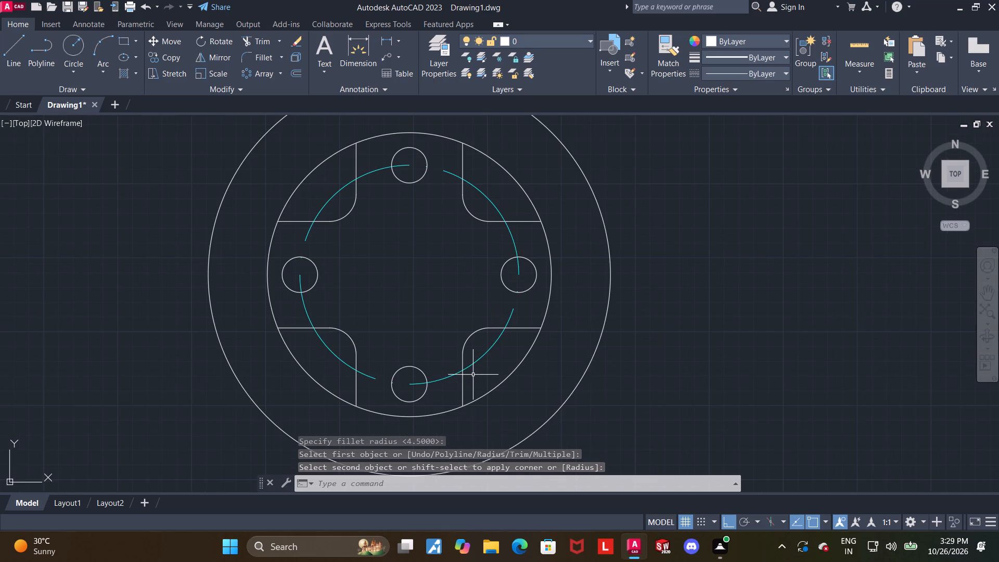
scroll(473, 375, "up", 2)
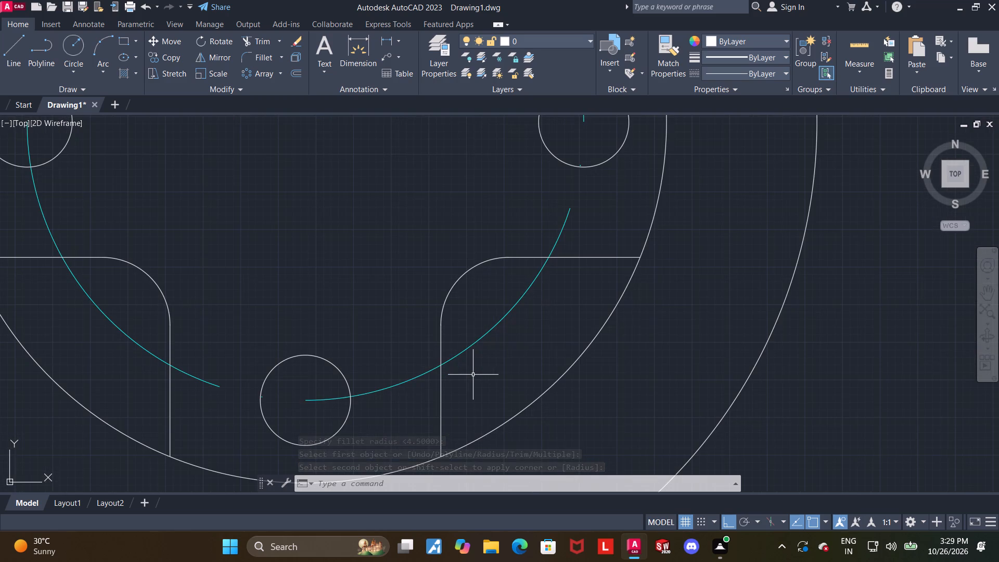
scroll(473, 375, "up", 1)
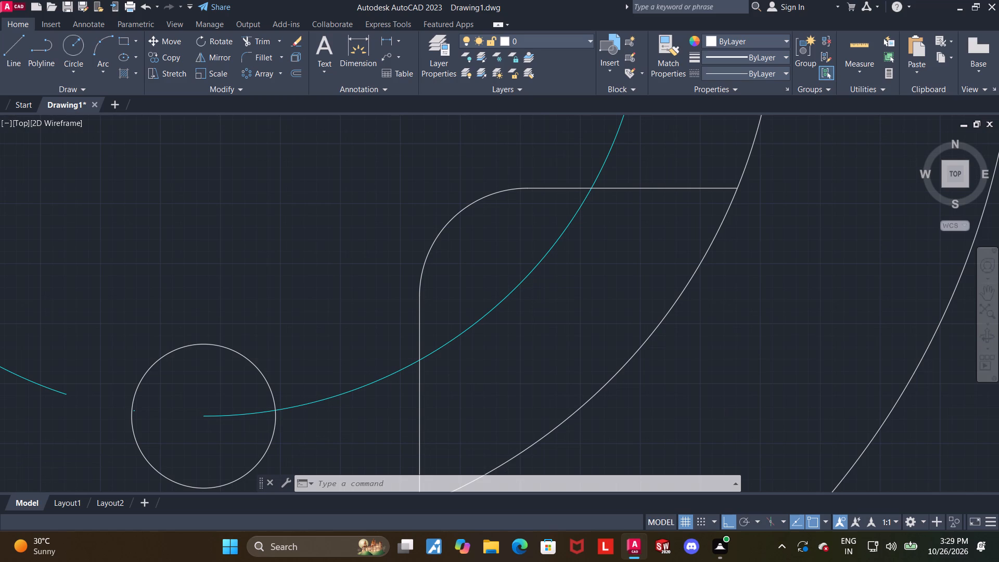
scroll(473, 375, "up", 1)
scroll(473, 375, "down", 4)
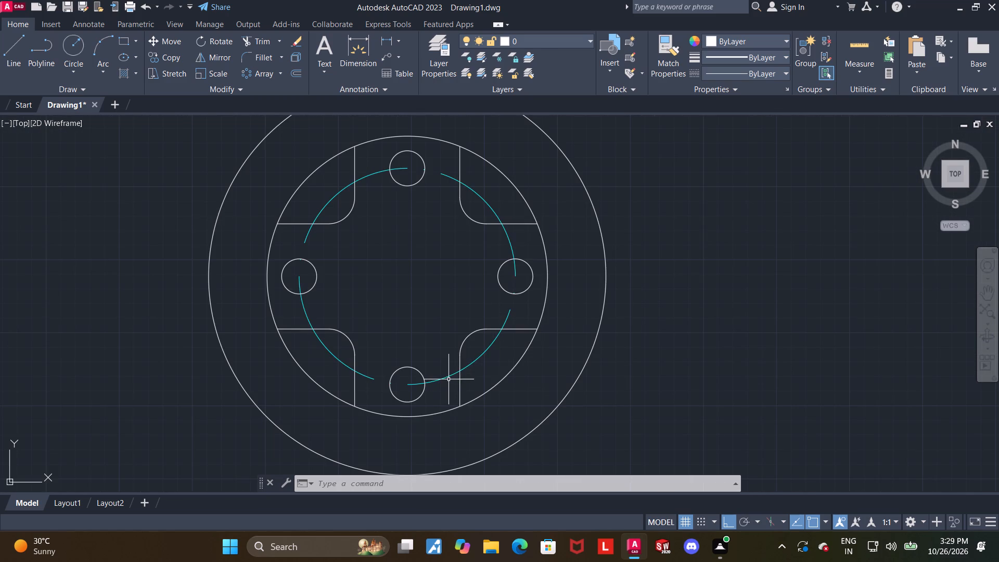
key("Escape")
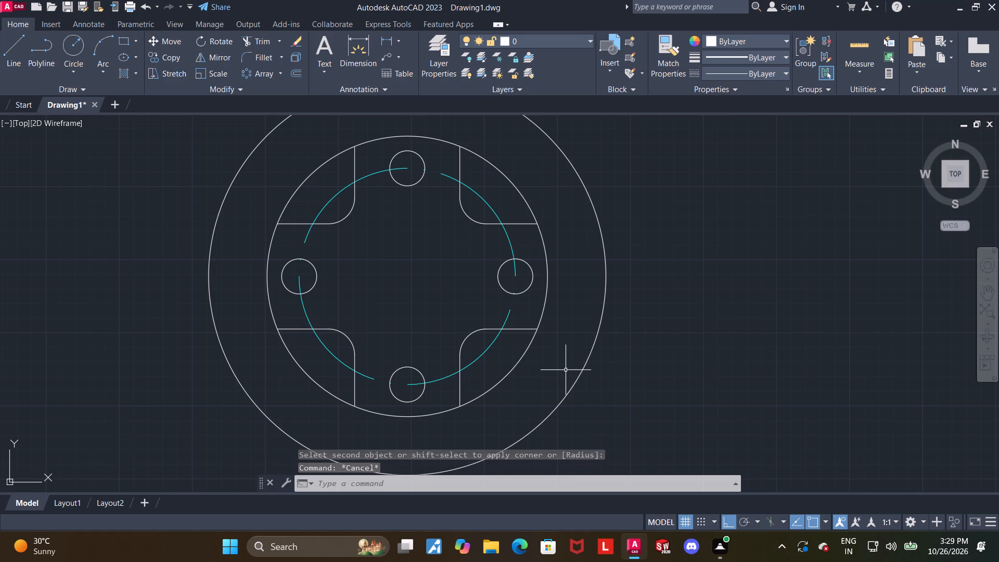
Fillet the lower left vertical line into the bottom arc of the radius 24 circle with radius 4.5.
key("f")
key("Return")
key("r")
key("Return")
key("Return")
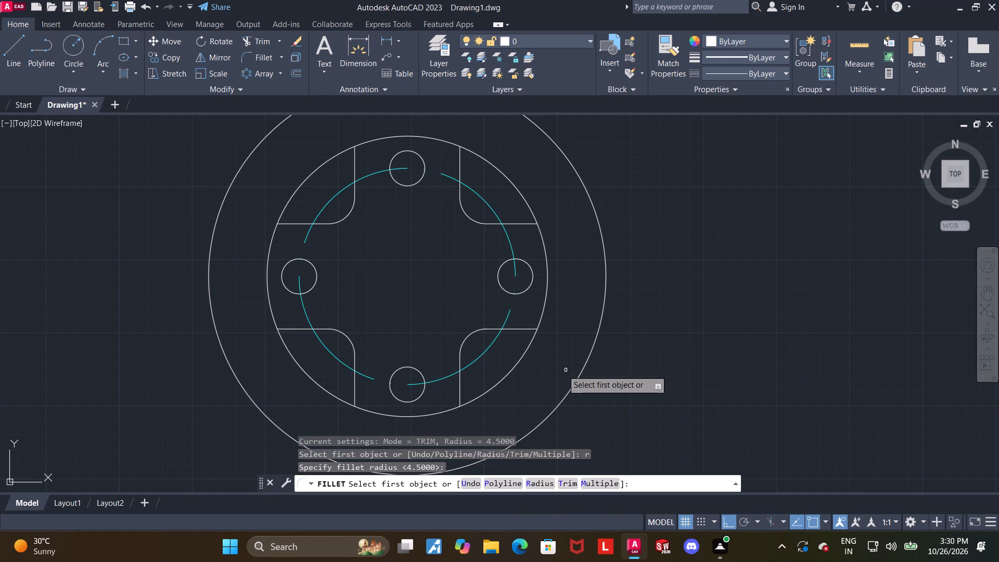
left_click(356, 387)
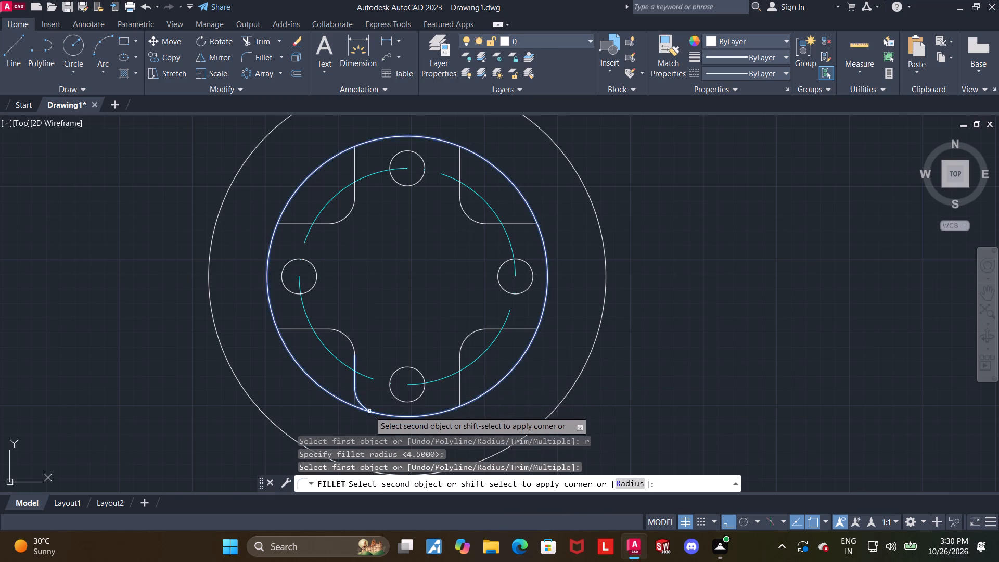
left_click(369, 411)
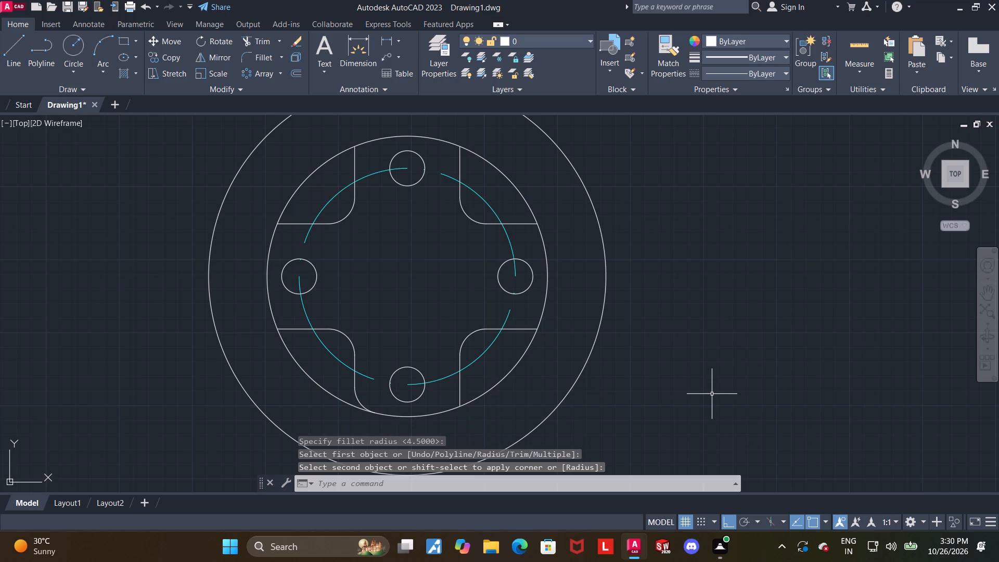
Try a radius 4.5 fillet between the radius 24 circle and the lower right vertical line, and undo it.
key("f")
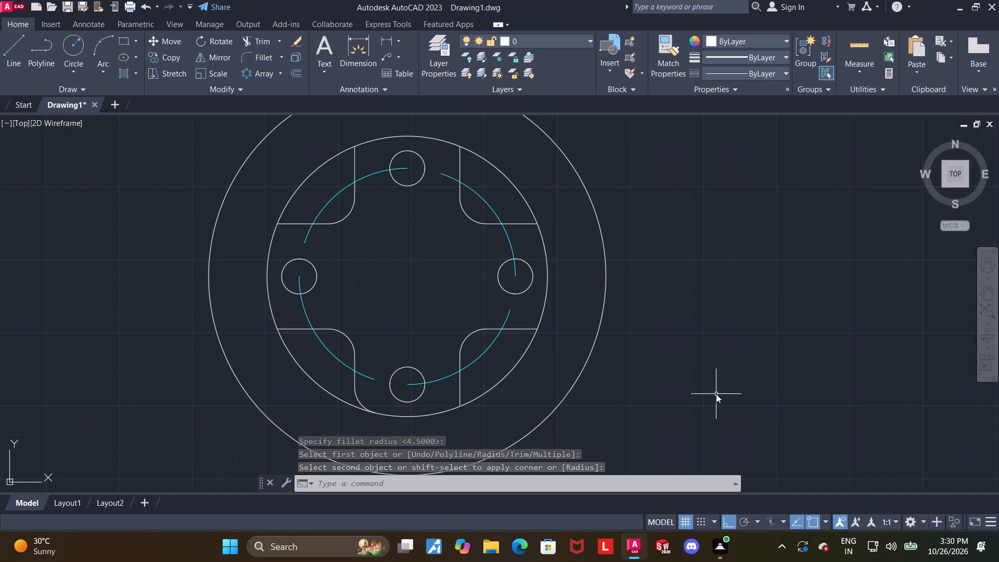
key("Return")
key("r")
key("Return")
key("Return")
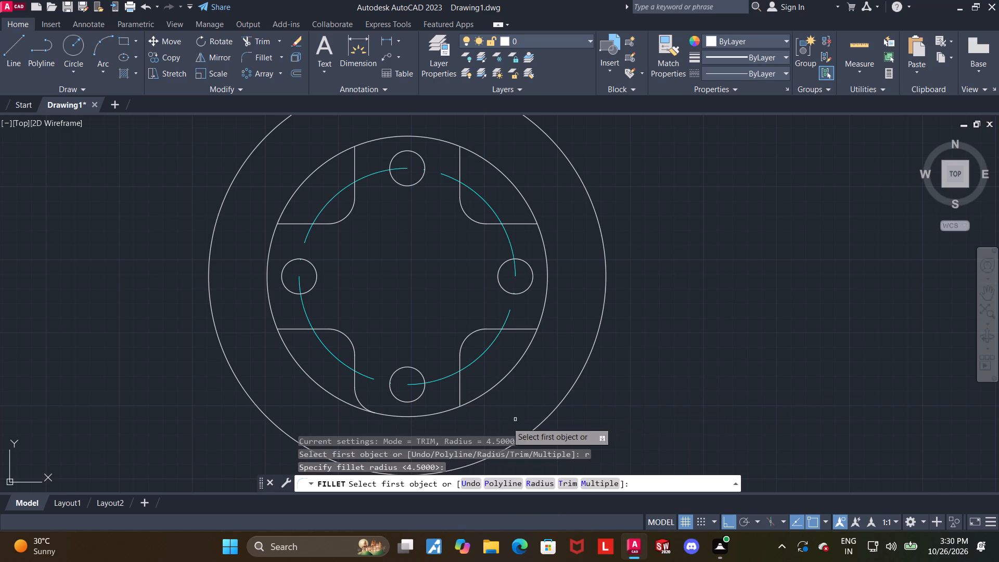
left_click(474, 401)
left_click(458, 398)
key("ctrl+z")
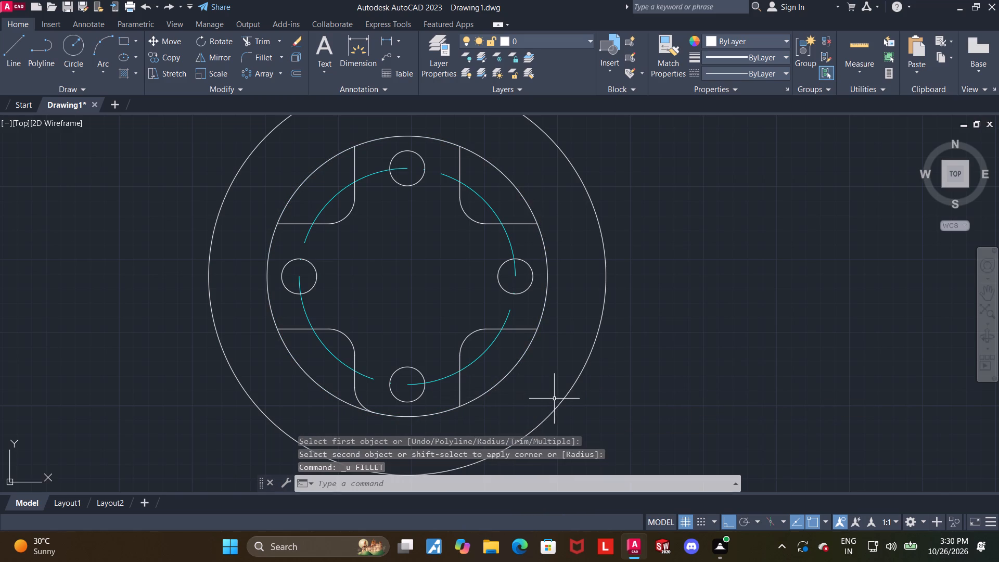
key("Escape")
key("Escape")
Fillet the lower right vertical line into the bottom arc of the radius 24 circle with radius 4.5.
key("f")
key("Return")
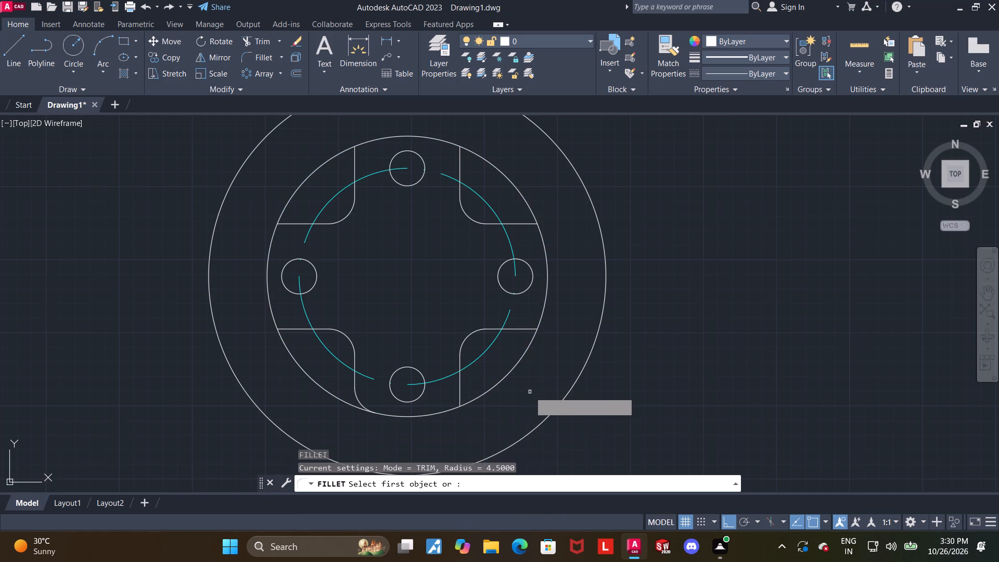
key("r")
key("Return")
key("Return")
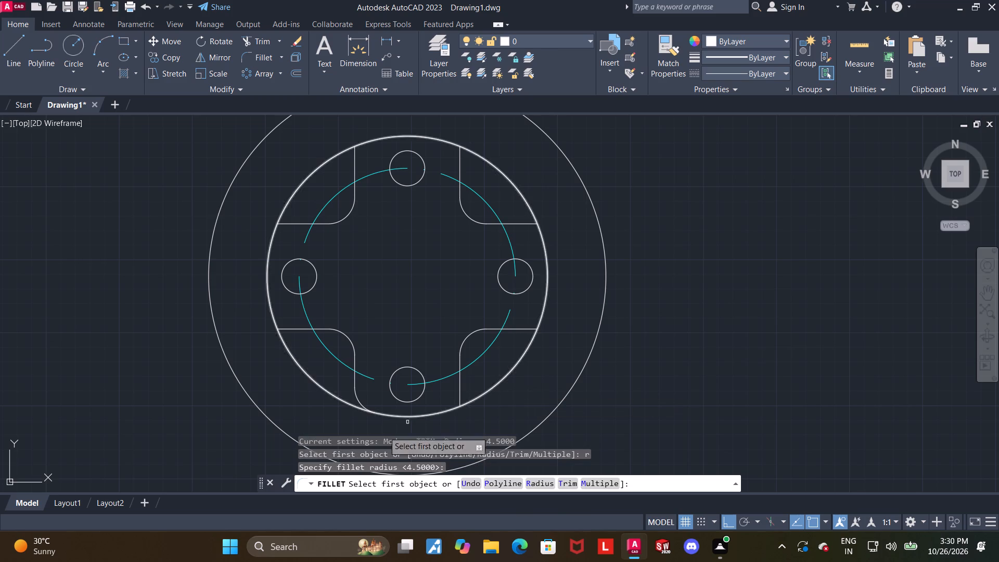
left_click(353, 405)
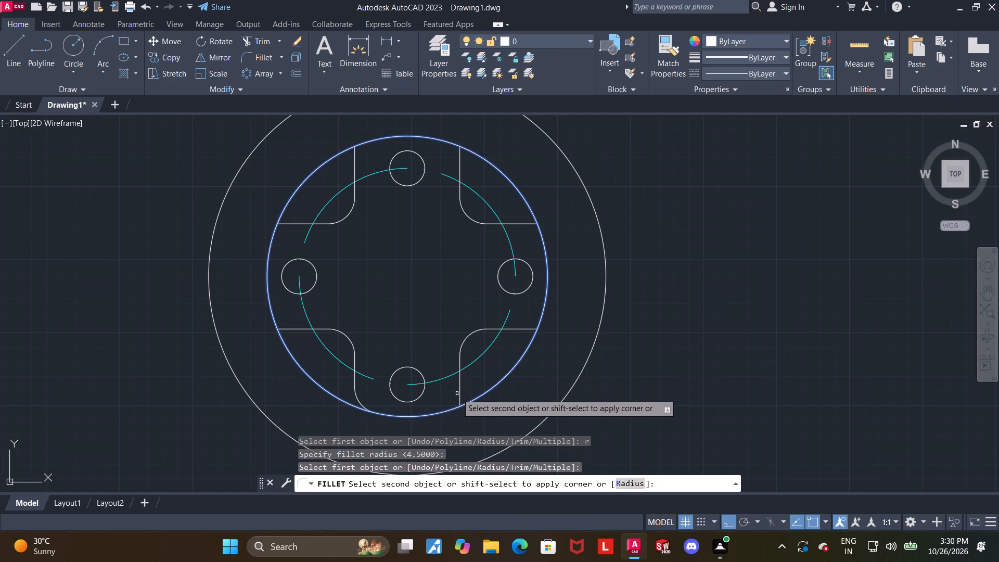
left_click(458, 393)
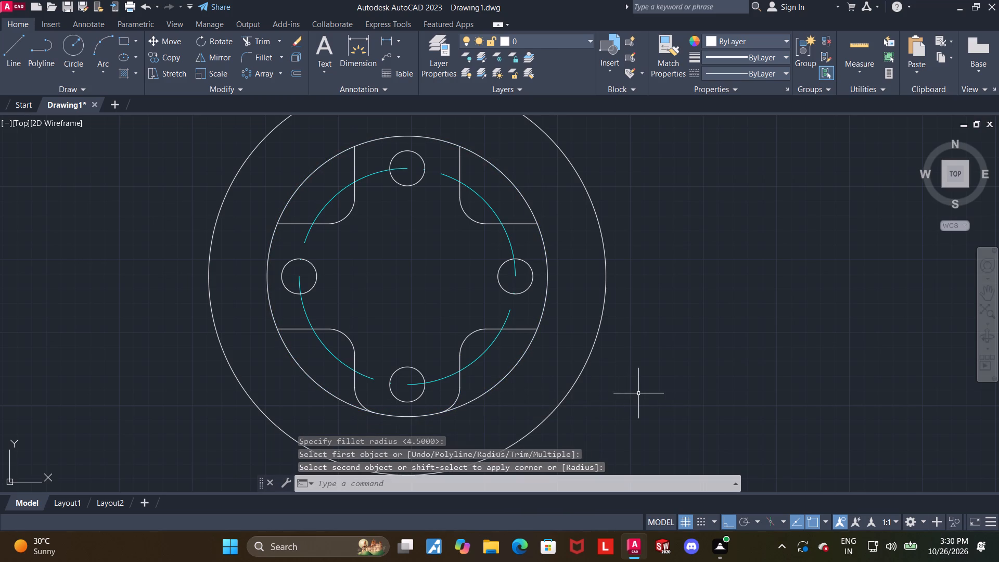
key("Escape")
key("Escape")
key("Escape")
Fillet the lower right horizontal line into the right-hand arc of the radius 24 circle with radius 4.5.
key("f")
key("Return")
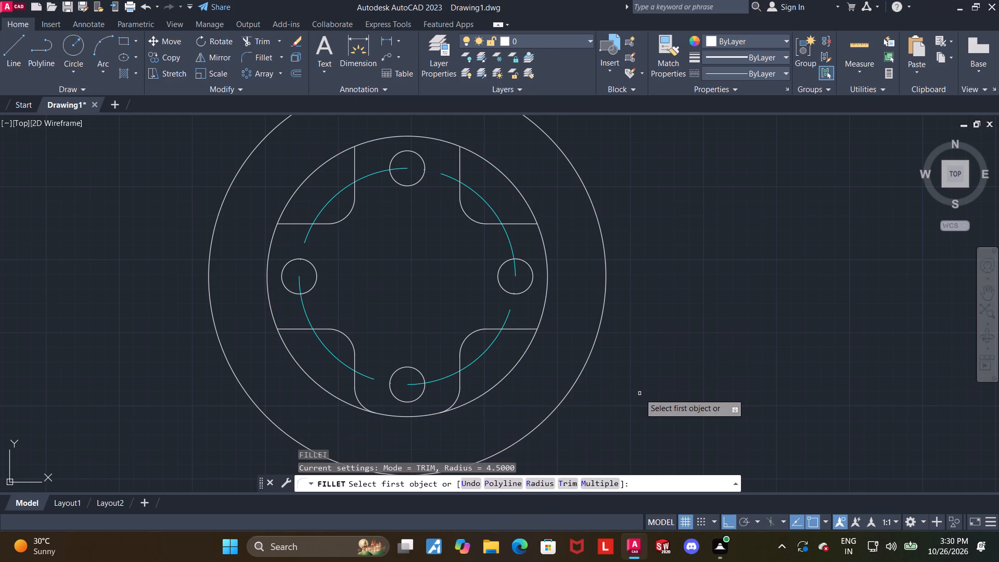
key("r")
key("Return")
key("Return")
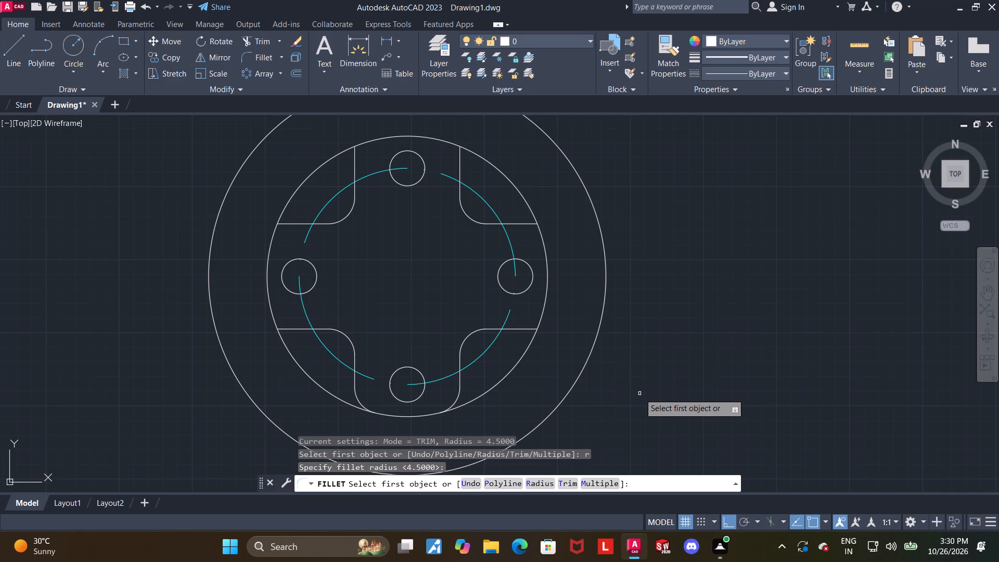
left_click(544, 303)
left_click(531, 329)
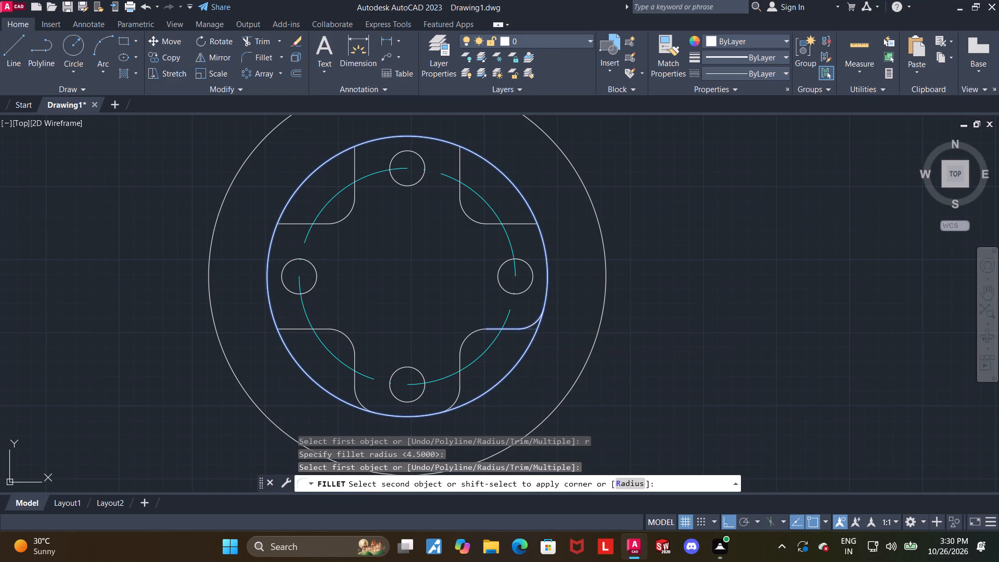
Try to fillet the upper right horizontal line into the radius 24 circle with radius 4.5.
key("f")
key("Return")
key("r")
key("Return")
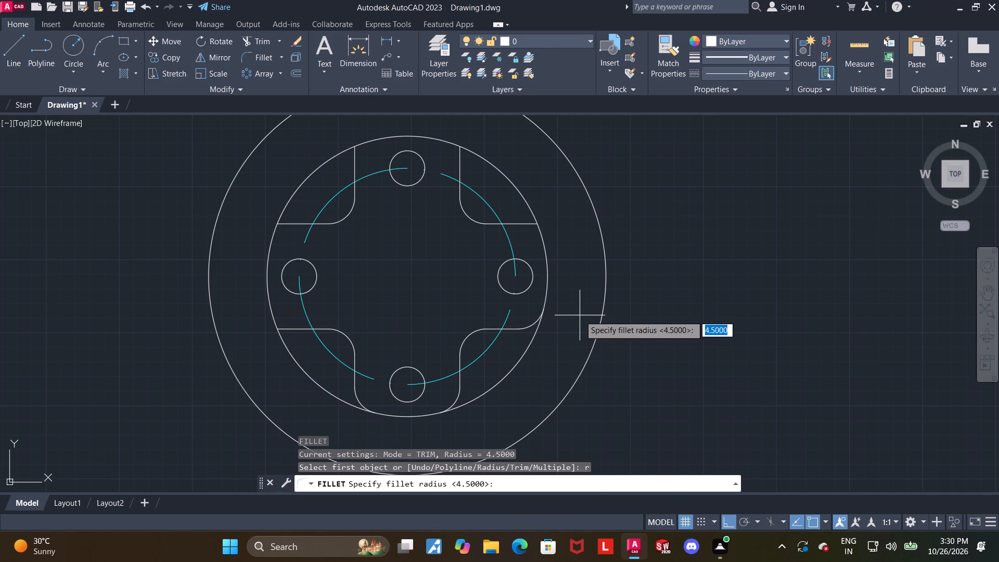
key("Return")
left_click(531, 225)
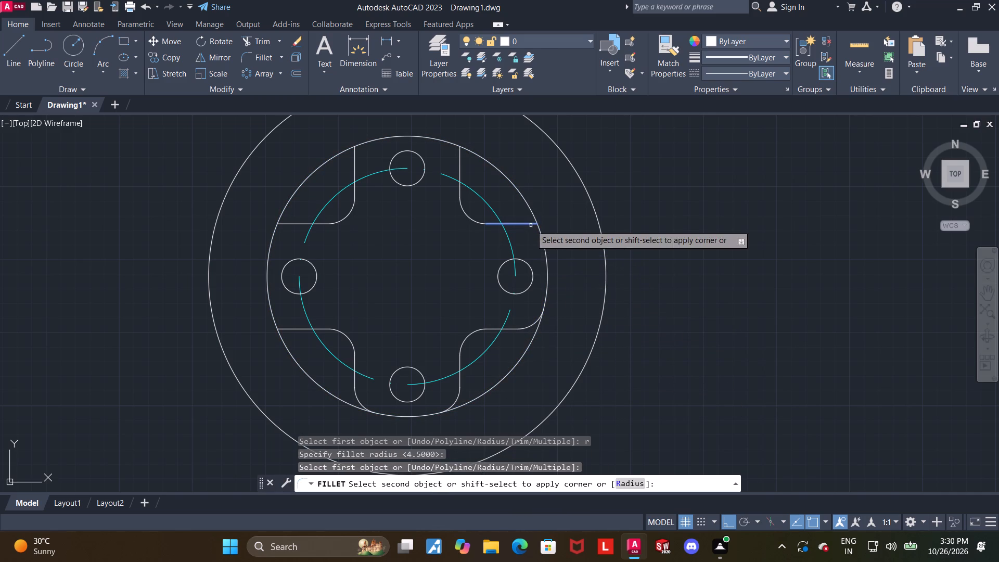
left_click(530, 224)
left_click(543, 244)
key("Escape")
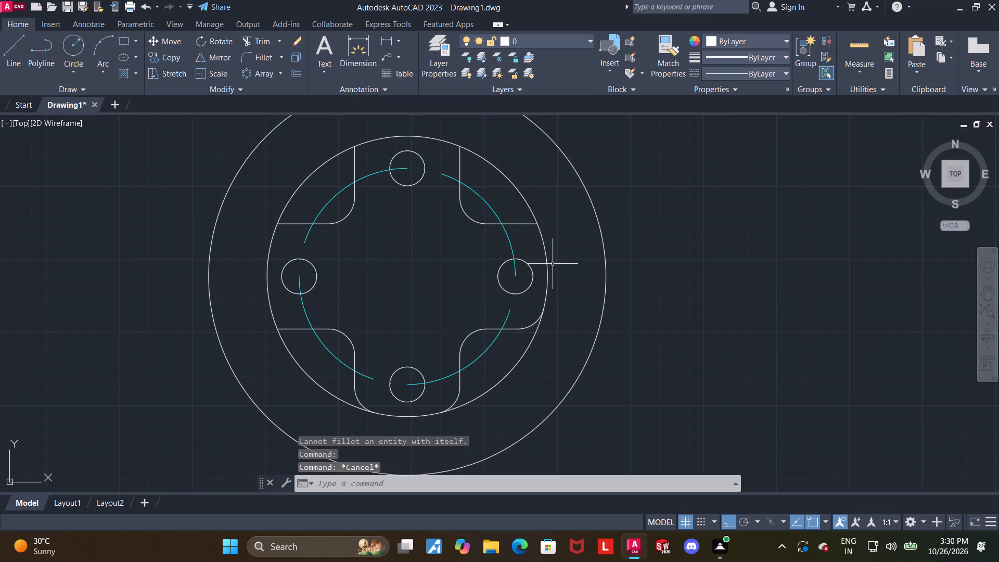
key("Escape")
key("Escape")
Fillet the upper right horizontal line into the right-hand arc of the radius 24 circle with radius 4.5.
key("f")
key("Return")
key("r")
key("Return")
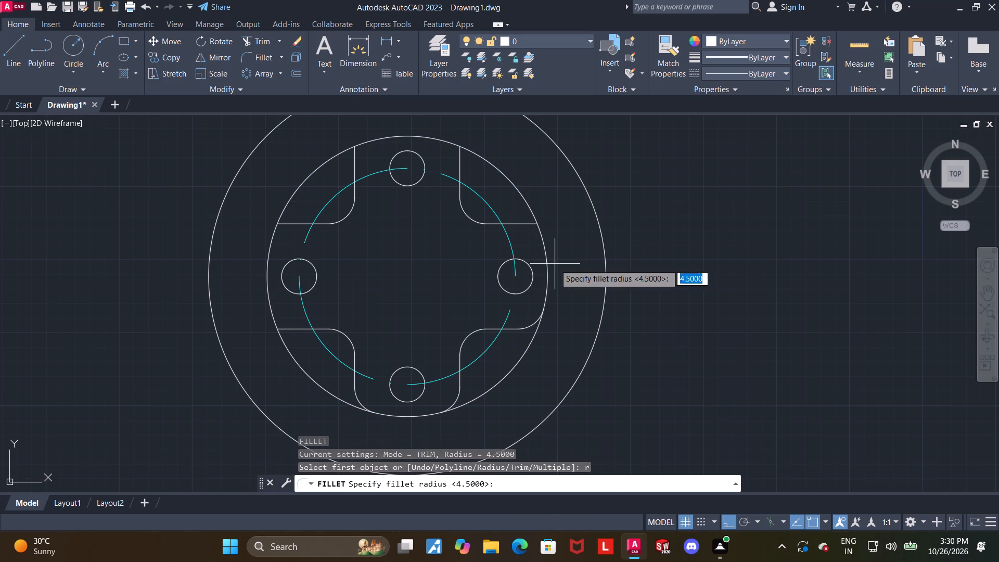
key("Return")
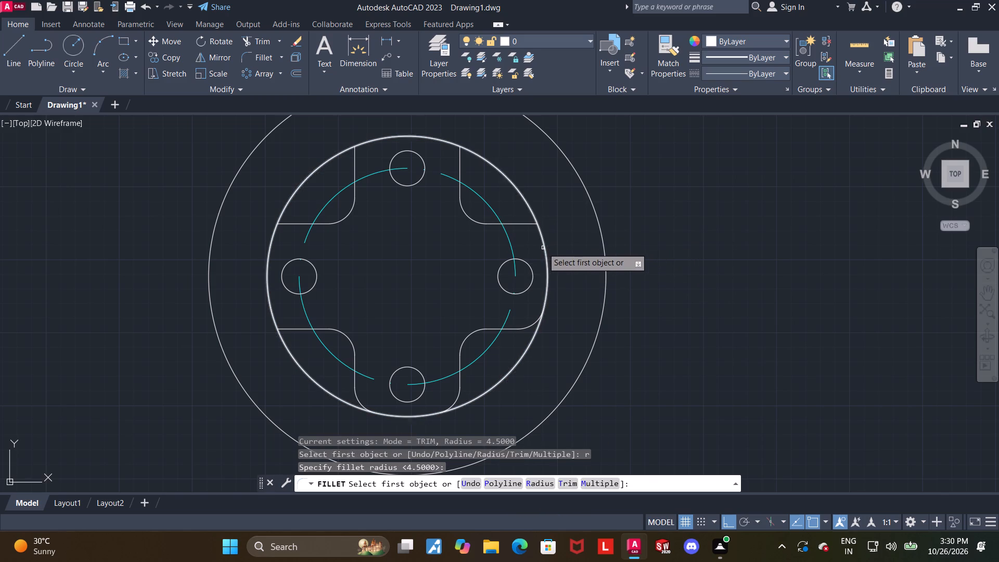
left_click(543, 248)
left_click(526, 224)
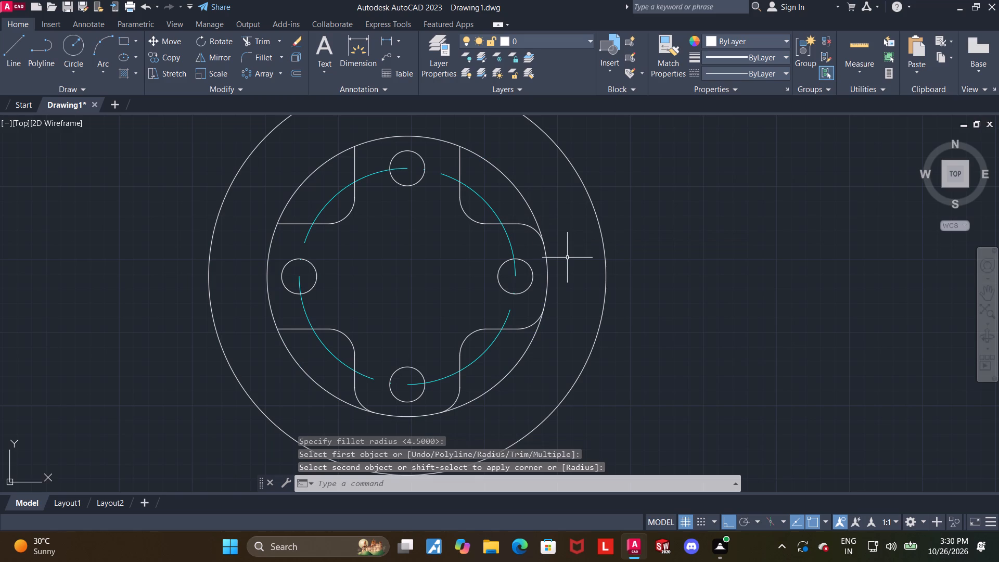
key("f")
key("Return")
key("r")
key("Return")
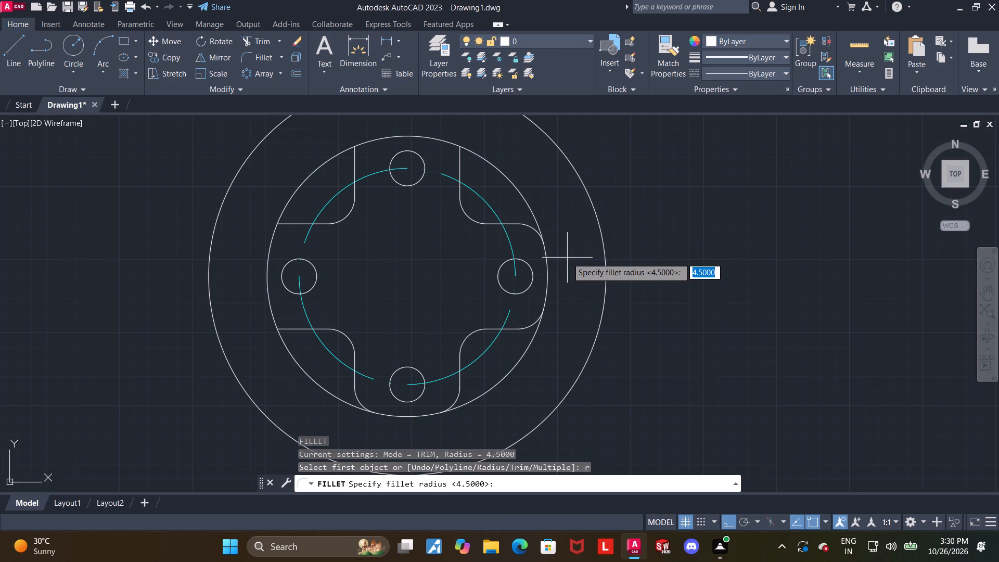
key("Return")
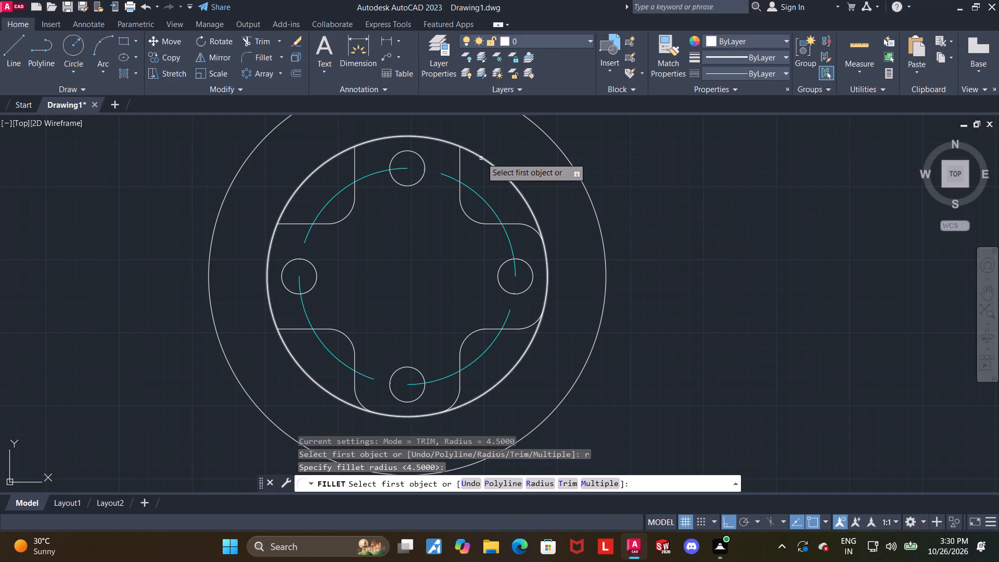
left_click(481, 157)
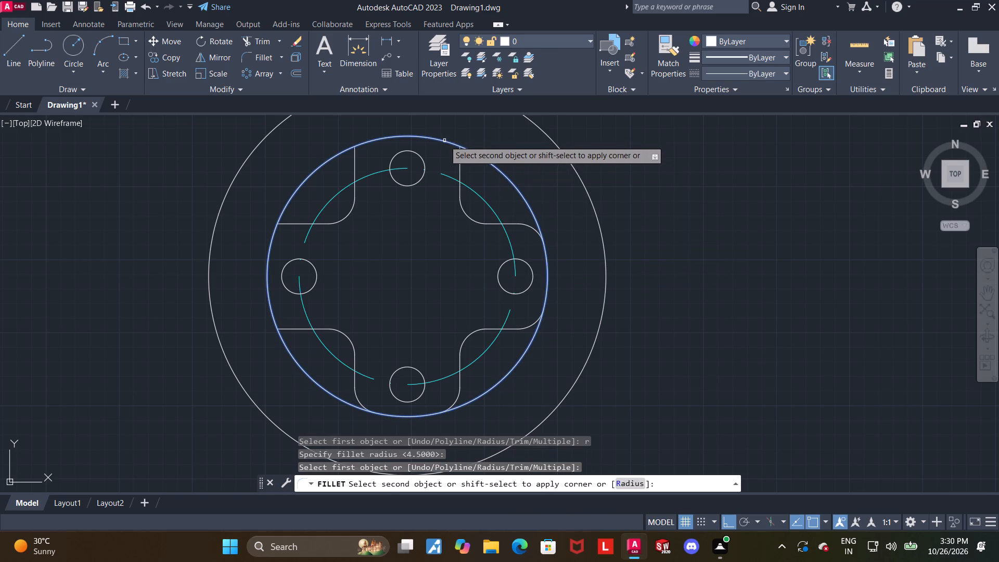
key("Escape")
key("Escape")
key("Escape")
Fillet the upper left vertical line into the top arc of the radius 24 circle with radius 4.5.
key("f")
key("Return")
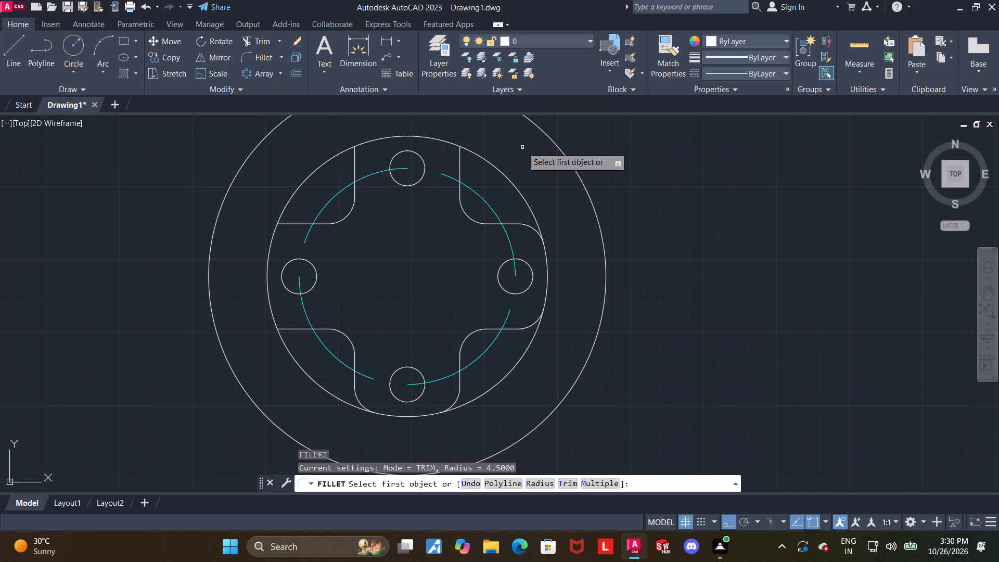
key("r")
key("Return")
key("Return")
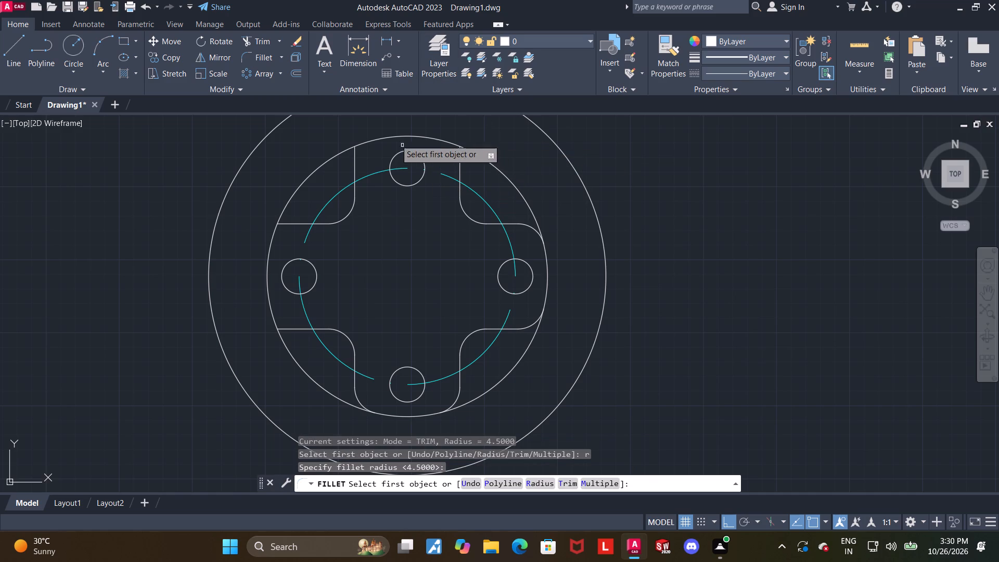
left_click(386, 138)
left_click(355, 150)
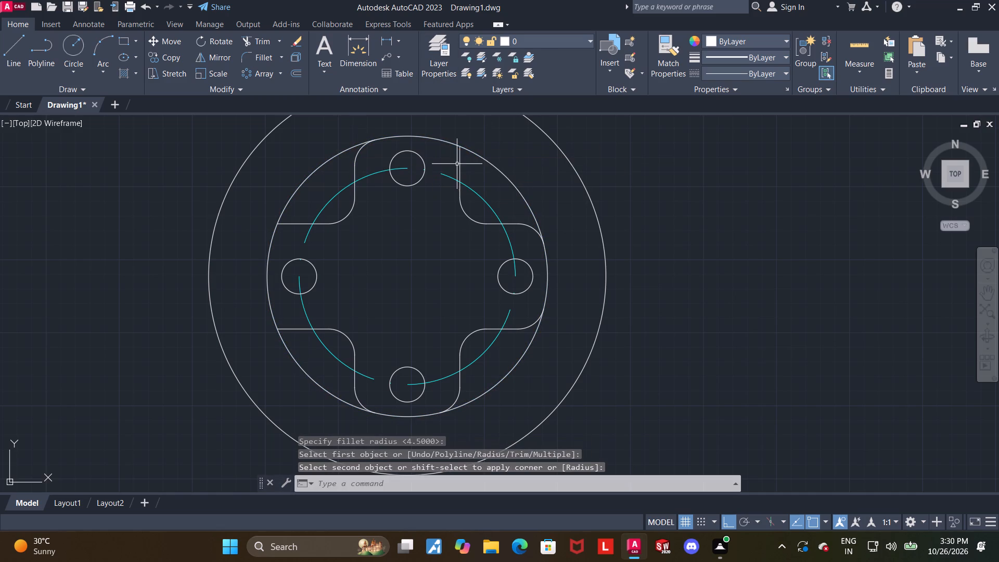
Fillet the upper right vertical line into the top arc of the radius 24 circle with radius 4.5.
scroll(487, 149, "down", 1)
middle_click_drag(617, 164, 626, 252)
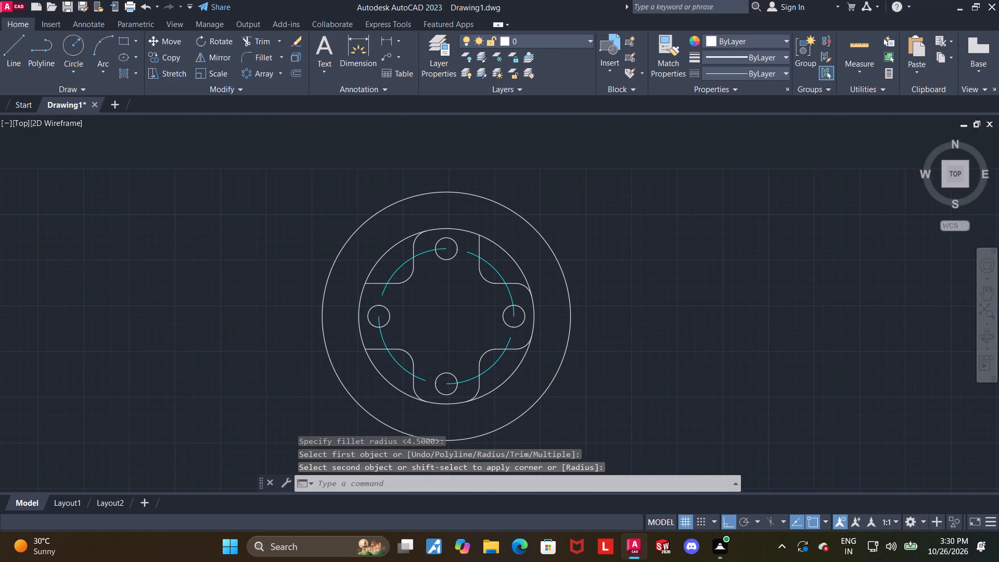
key("f")
key("Return")
key("r")
key("Return")
key("Return")
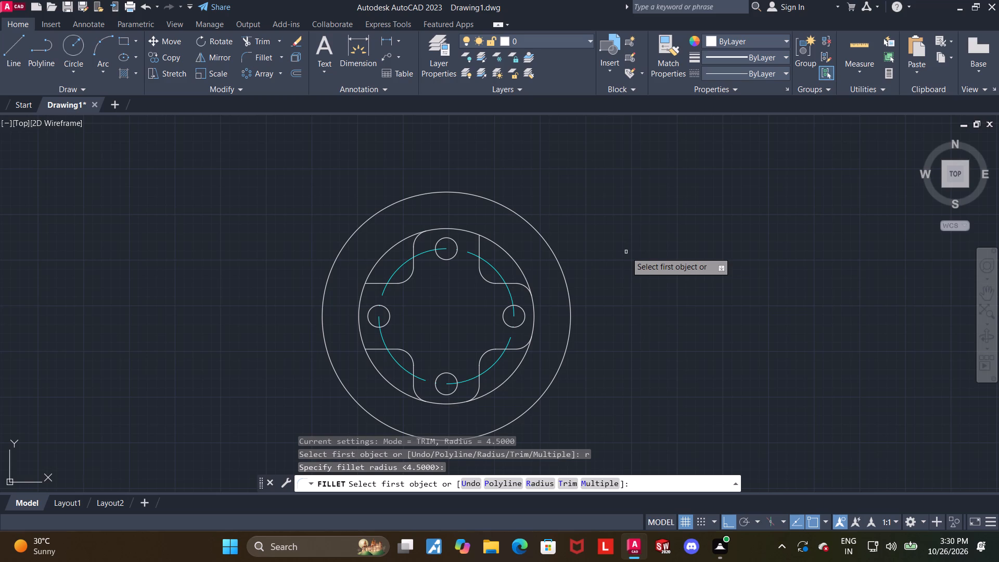
left_click(449, 228)
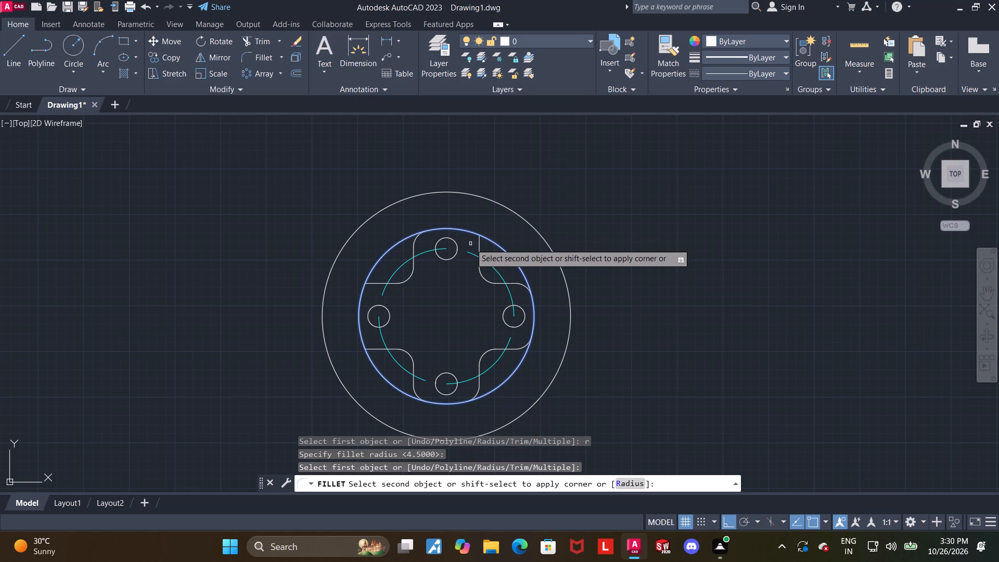
left_click(478, 240)
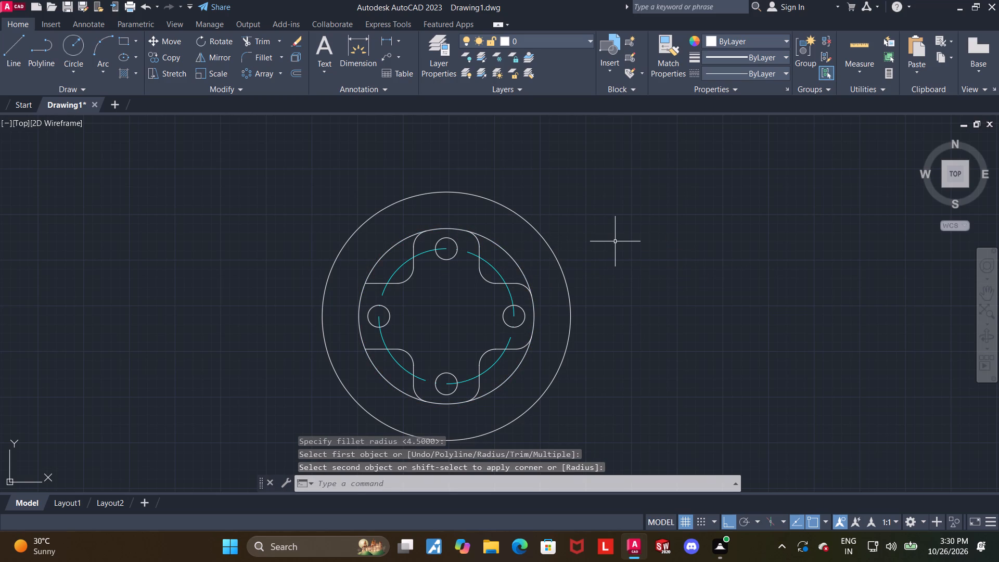
key("Escape")
key("Escape")
key("Escape")
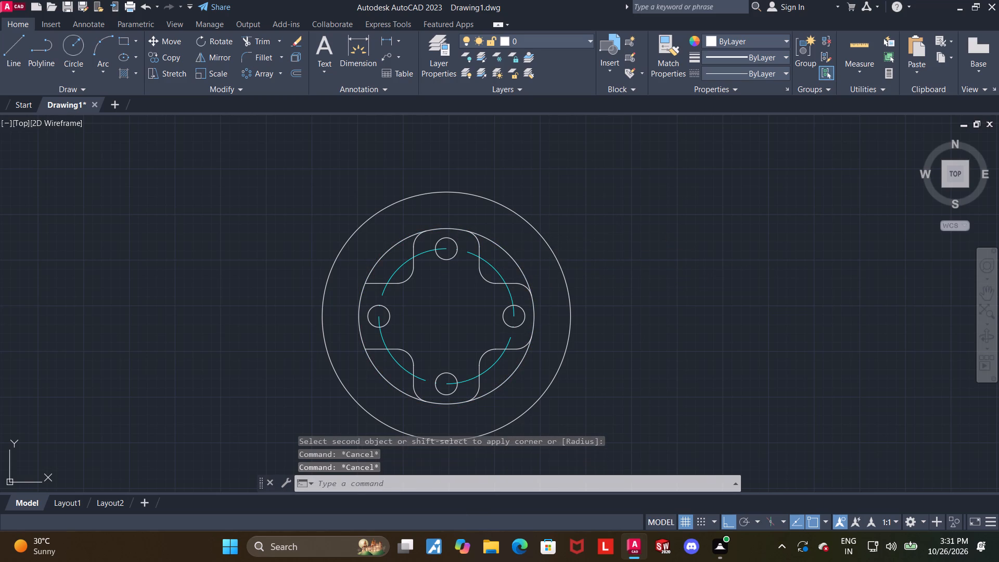
Fillet the upper left horizontal line into the left-hand arc of the radius 24 circle with radius 4.5.
key("f")
key("Return")
key("r")
key("Return")
key("Return")
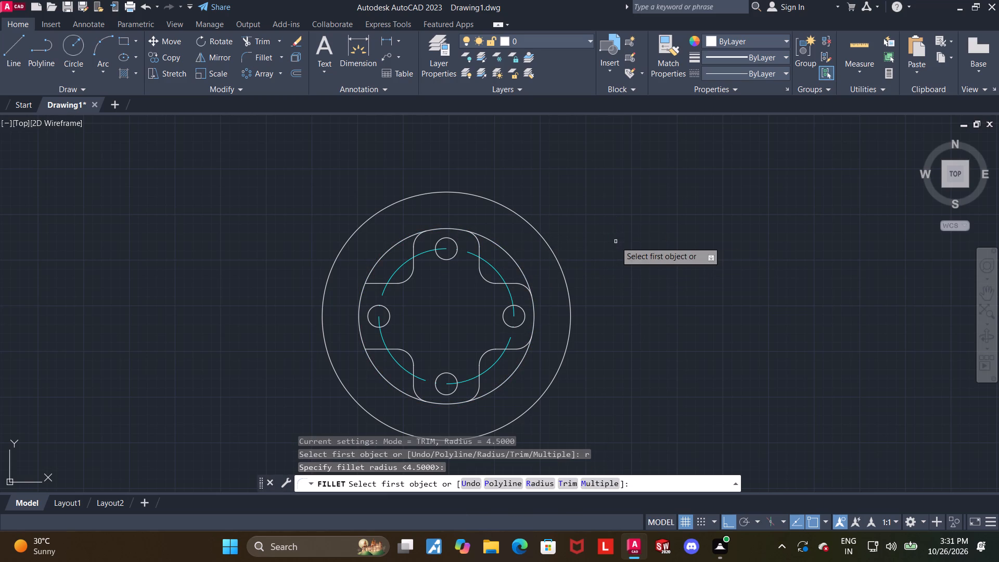
left_click(383, 382)
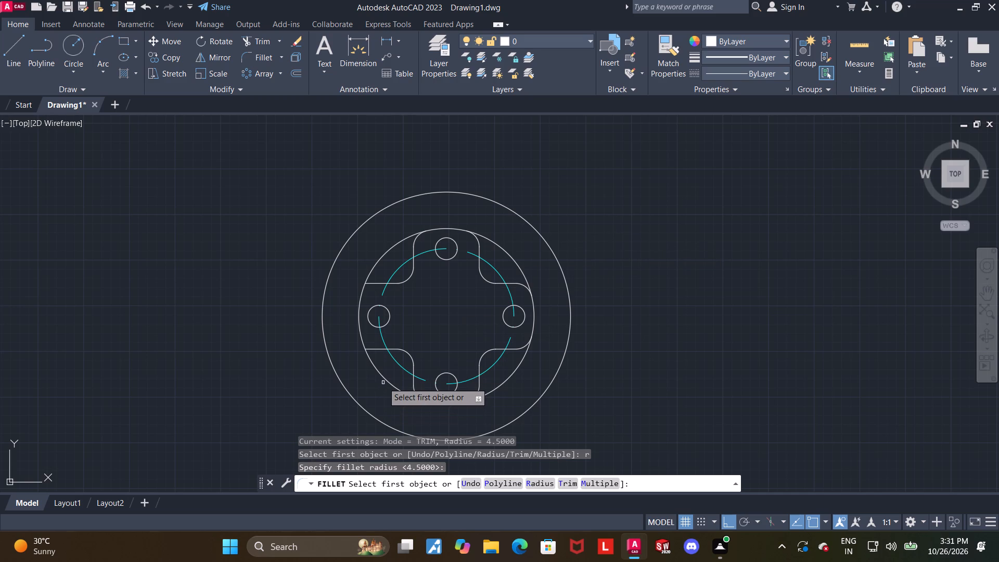
left_click(383, 379)
left_click(372, 283)
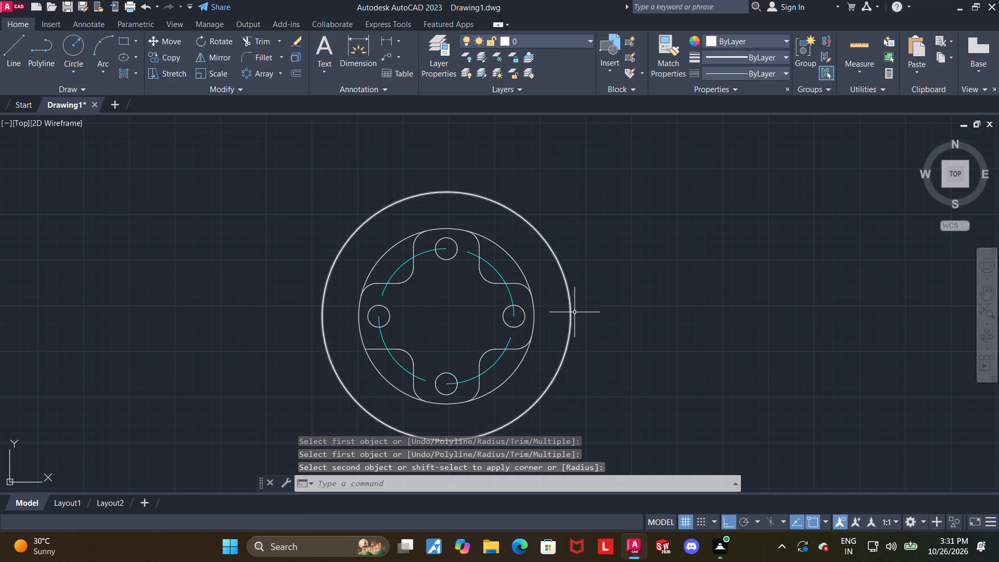
Fillet the lower left horizontal line into the left-hand arc of the radius 24 circle with radius 4.5.
key("f")
key("Return")
key("r")
key("Return")
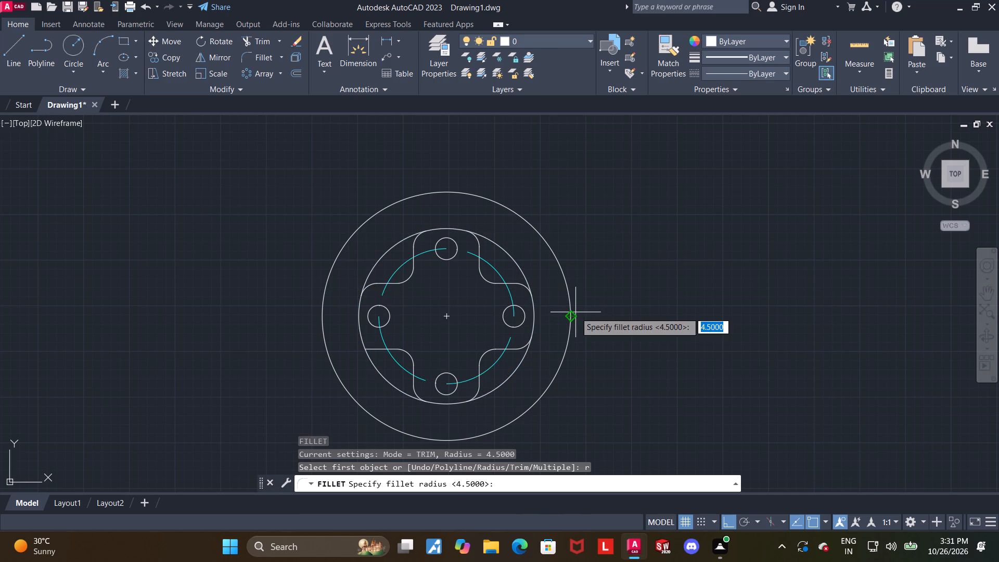
key("Return")
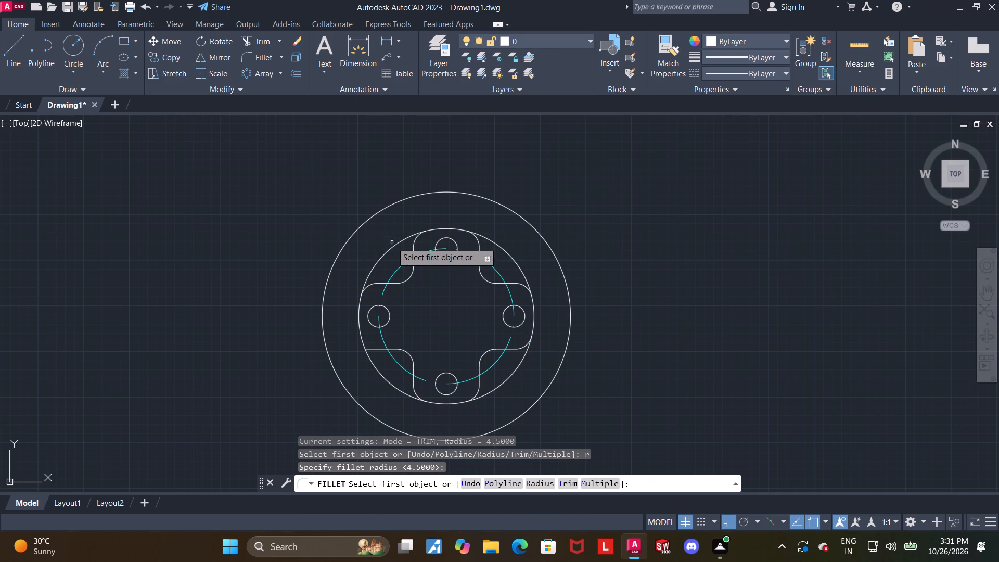
left_click(392, 246)
left_click(374, 349)
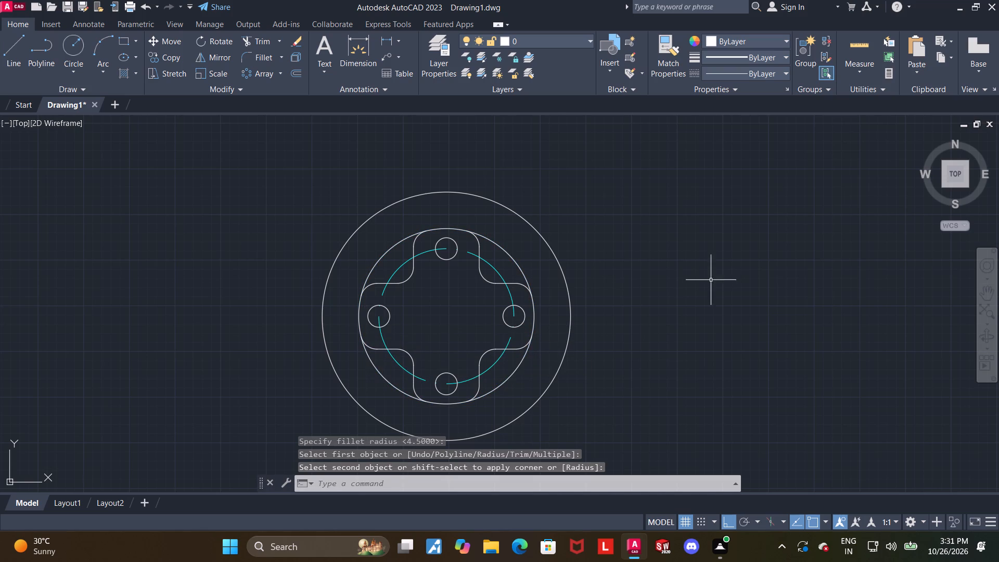
scroll(662, 278, "down", 1)
key("Escape")
key("Escape")
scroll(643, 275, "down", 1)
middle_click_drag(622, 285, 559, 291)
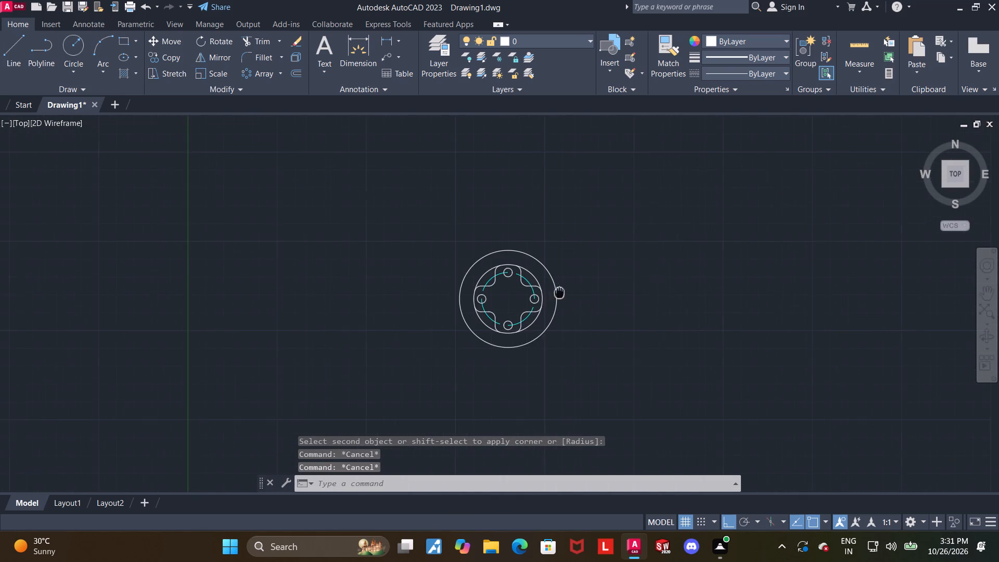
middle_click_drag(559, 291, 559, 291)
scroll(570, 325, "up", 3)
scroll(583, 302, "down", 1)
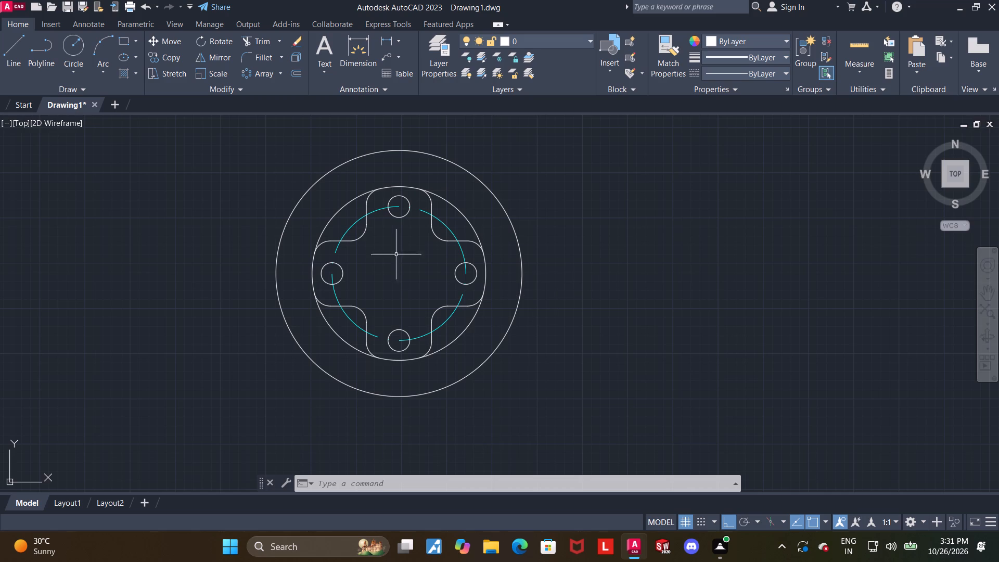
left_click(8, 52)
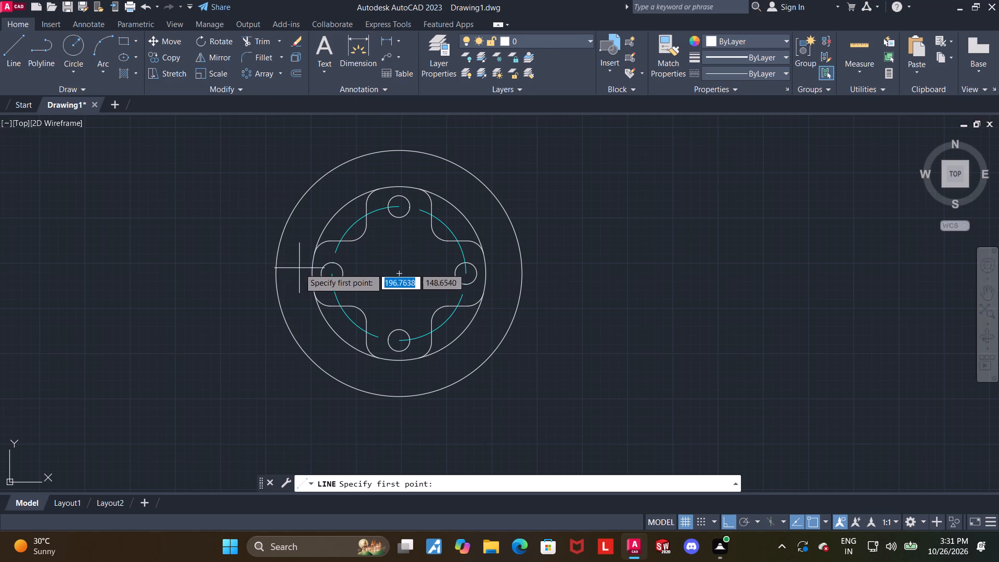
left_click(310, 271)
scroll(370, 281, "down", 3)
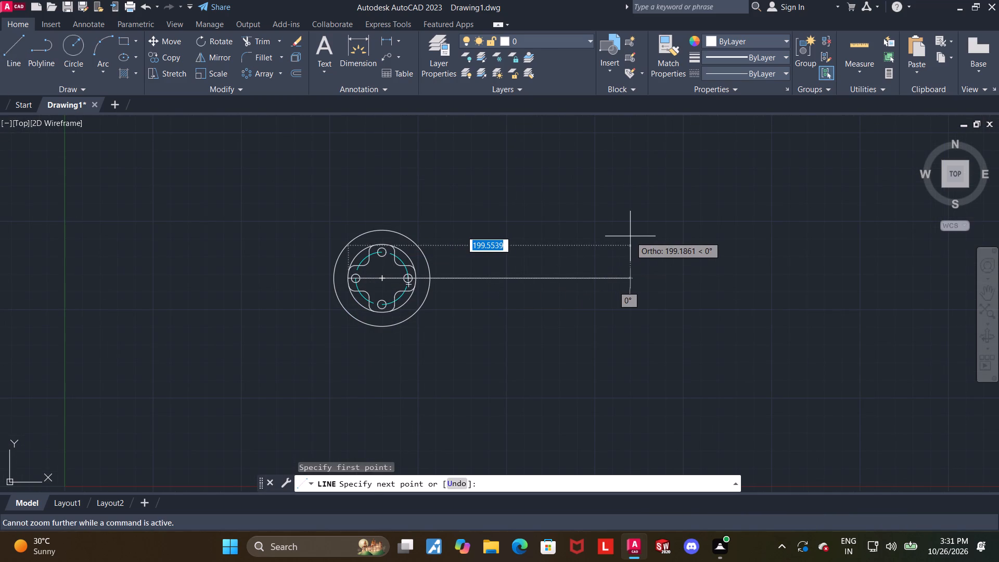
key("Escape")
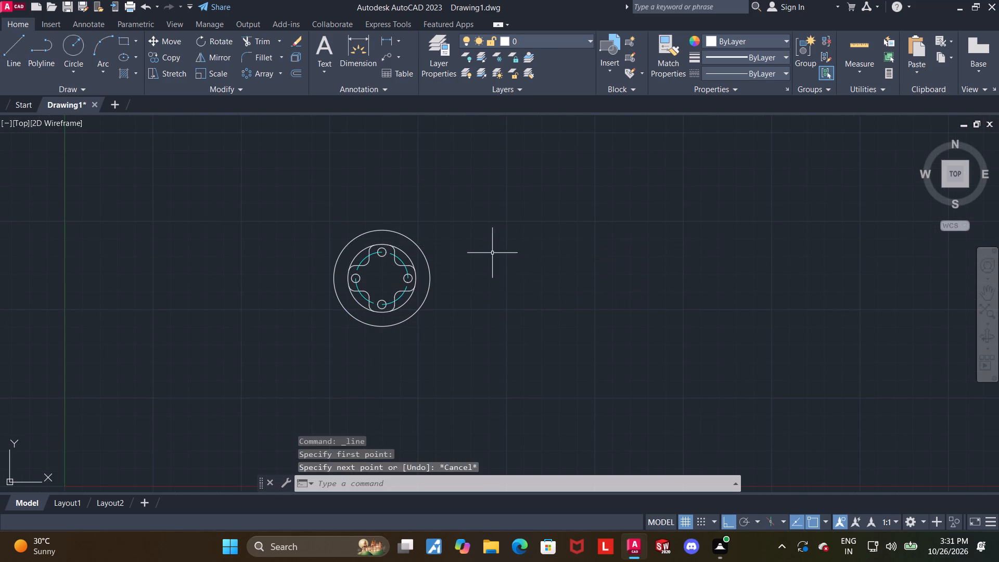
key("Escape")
Draw two end-to-end horizontal lines, 43 and 36 long, running rightward from the centre of the concentric circles.
scroll(469, 314, "up", 1)
left_click(9, 50)
scroll(298, 212, "up", 1)
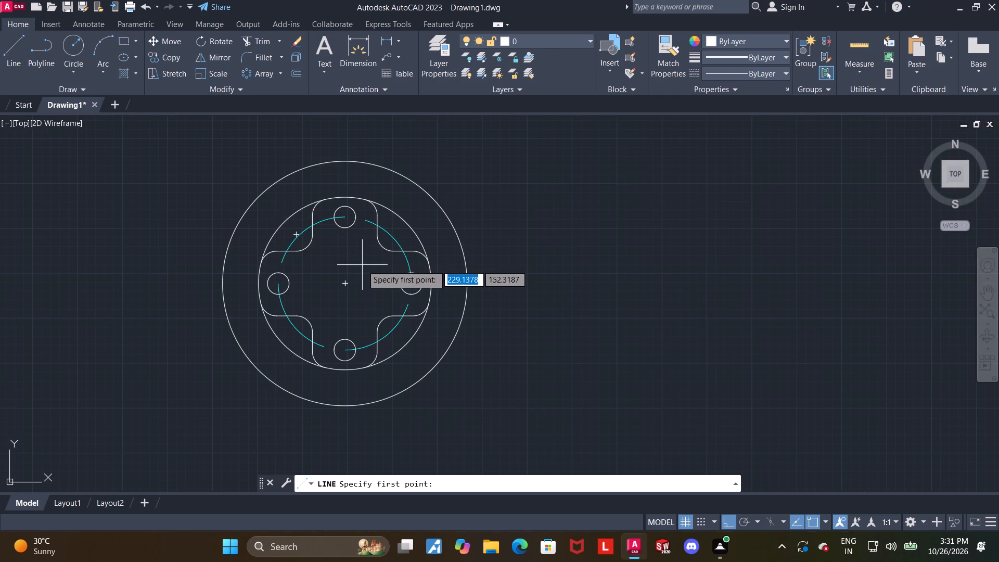
left_click(344, 282)
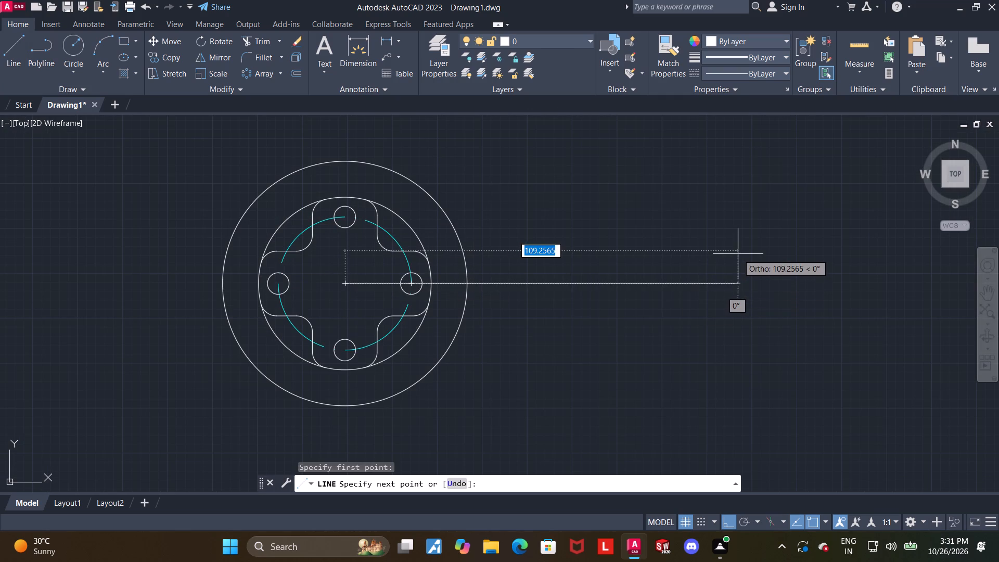
type("43")
key("Return")
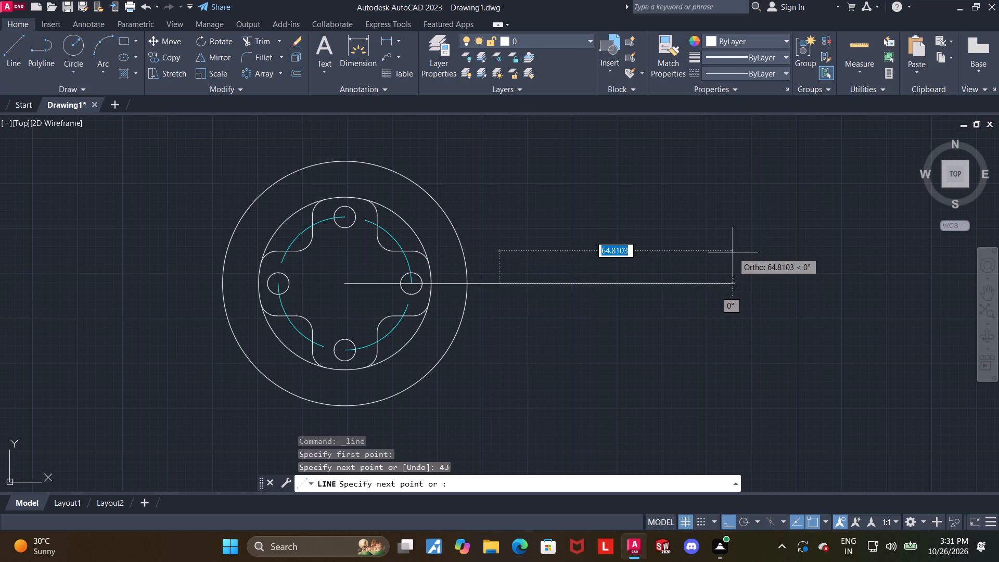
scroll(734, 254, "down", 3)
scroll(821, 245, "up", 2)
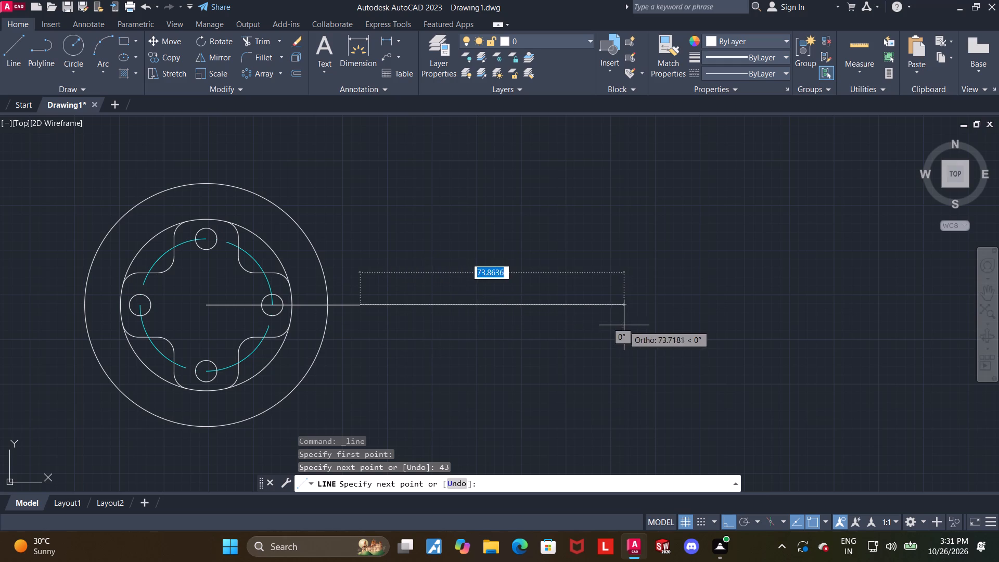
type("36")
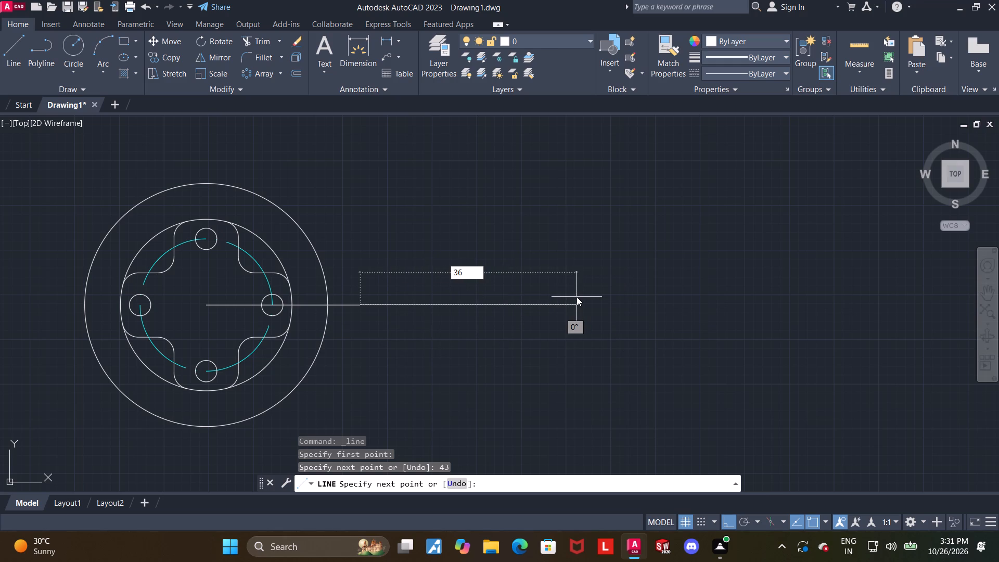
key("Return")
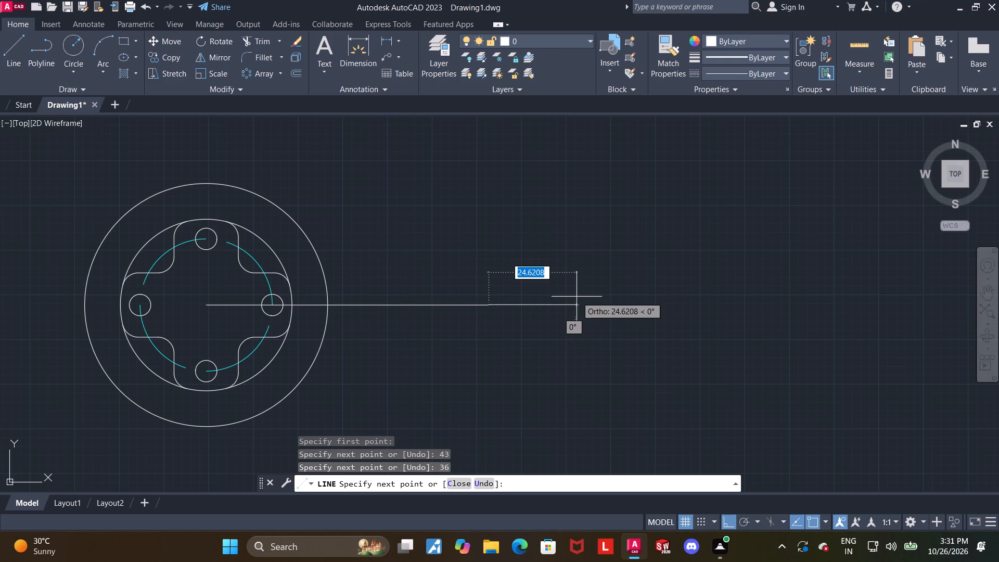
key("Escape")
key("Escape")
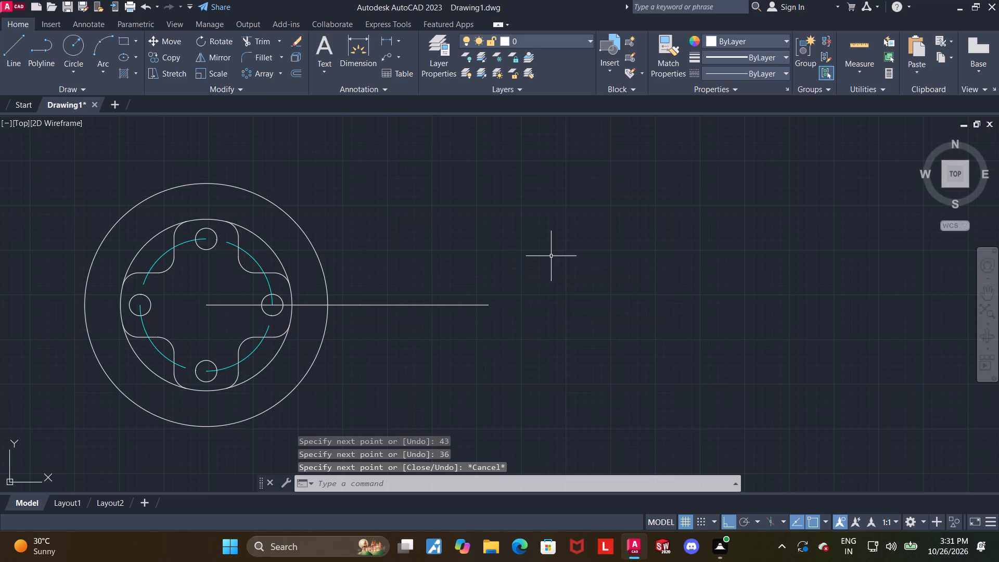
Change the linetype of the two new horizontal lines to the dash-dot centre-line style.
scroll(551, 256, "down", 1)
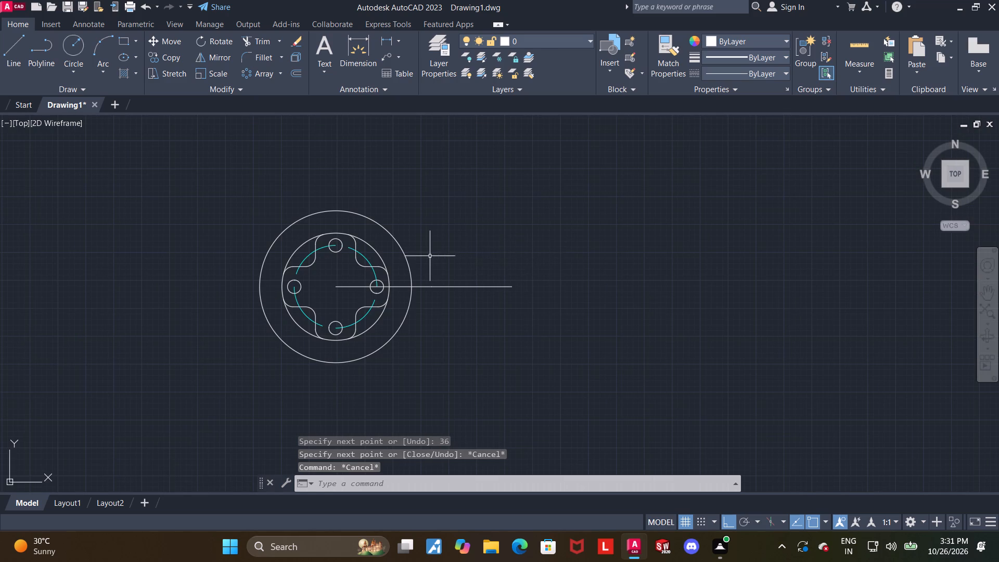
scroll(434, 306, "up", 1)
left_click_drag(502, 329, 496, 318)
left_click(415, 229)
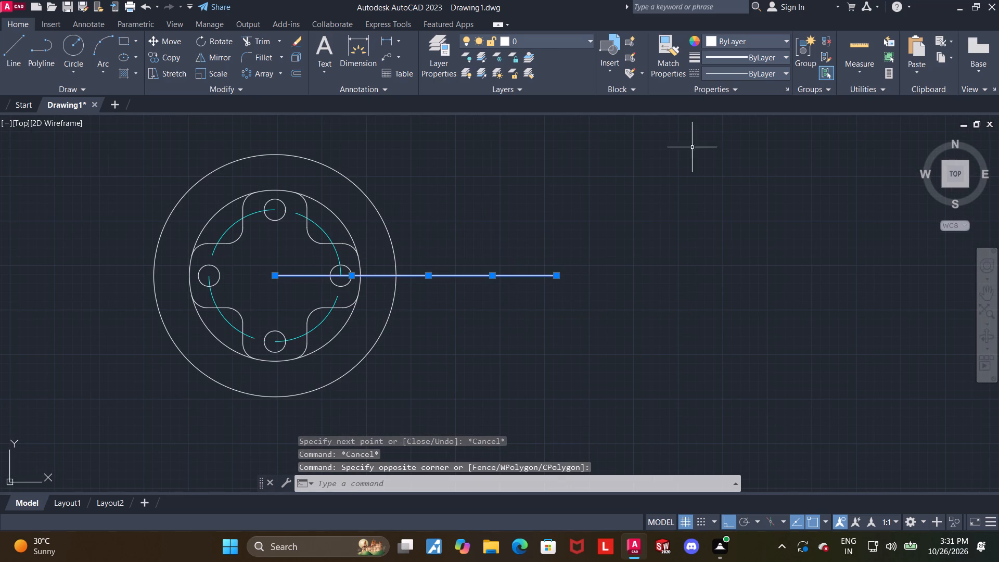
left_click(727, 68)
left_click(735, 112)
Change the colour of the two selected end-to-end horizontal centre lines to cyan.
left_click(741, 39)
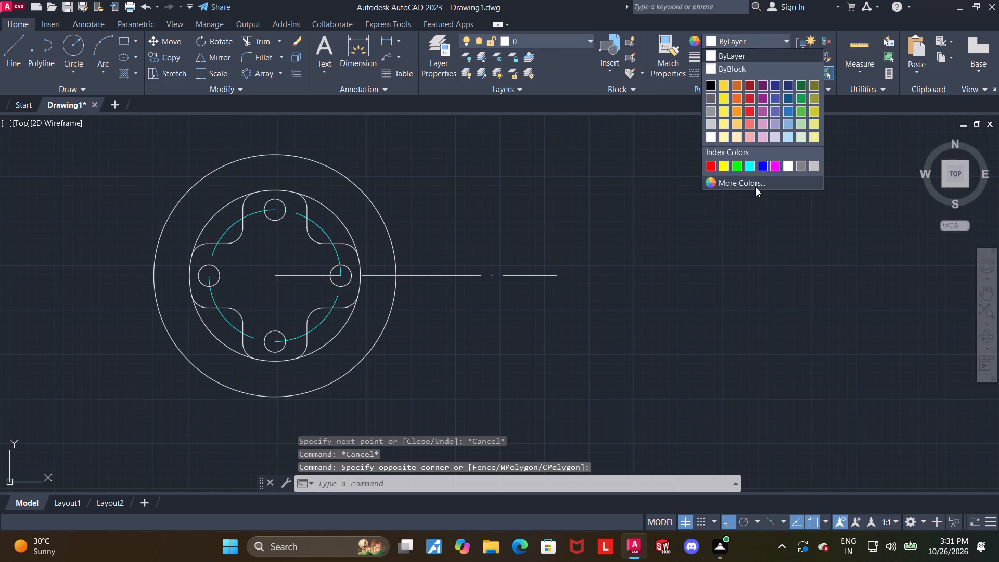
left_click(750, 166)
key("Escape")
Draw a horizontal line from the centre of the concentric circles leftward to the radius 24 circle.
middle_click_drag(618, 232, 677, 225)
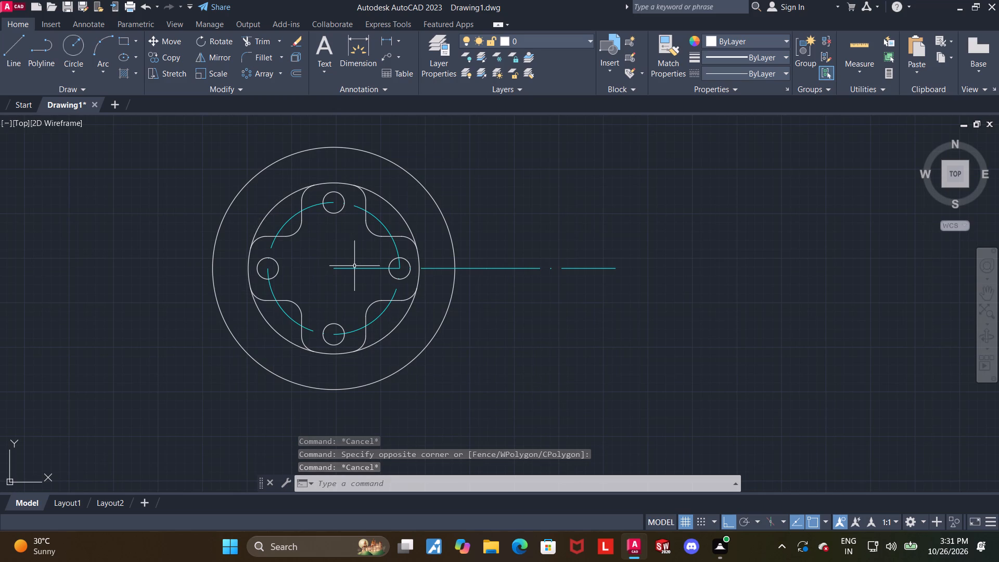
scroll(353, 266, "up", 1)
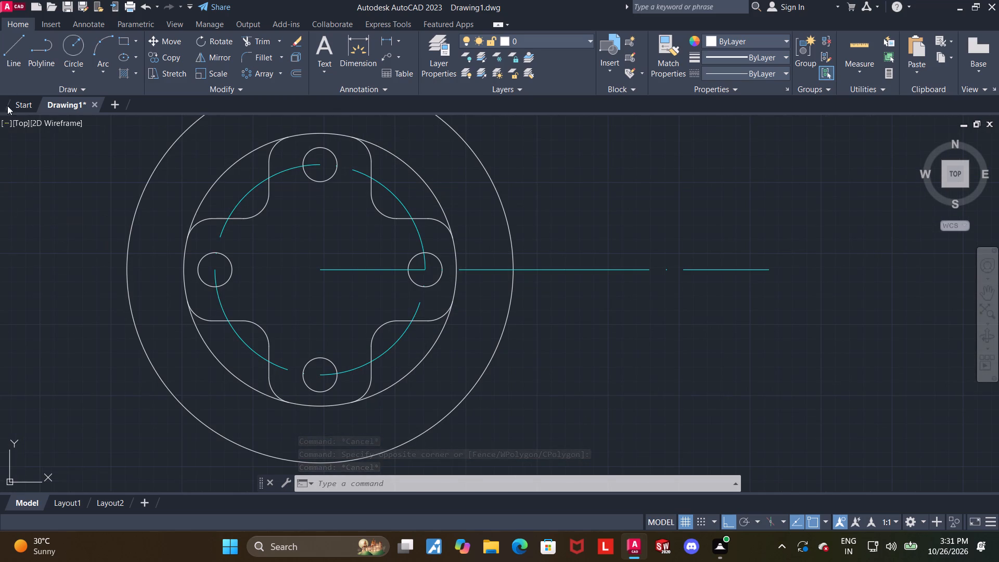
left_click(15, 40)
left_click(318, 267)
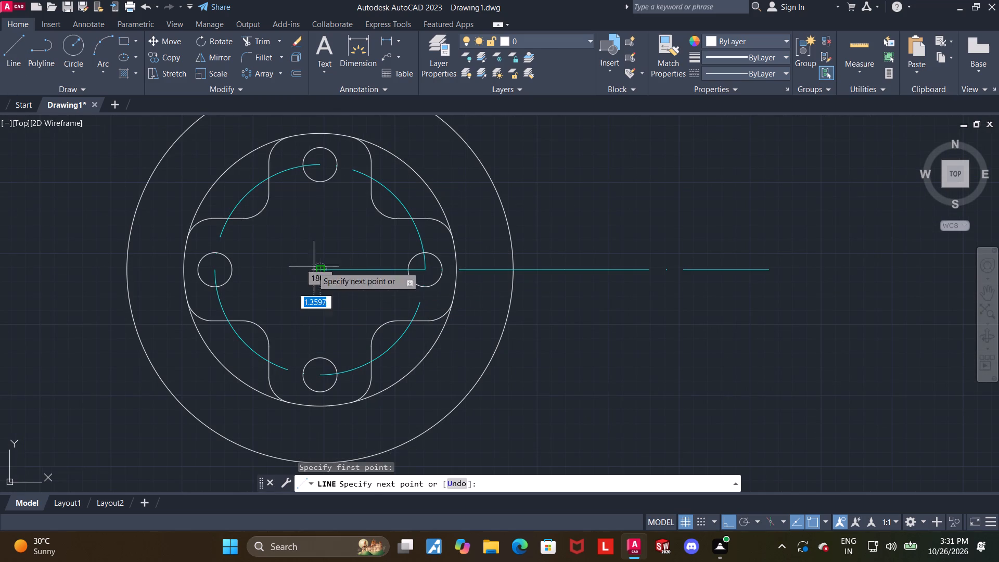
left_click(183, 269)
key("Escape")
key("Escape")
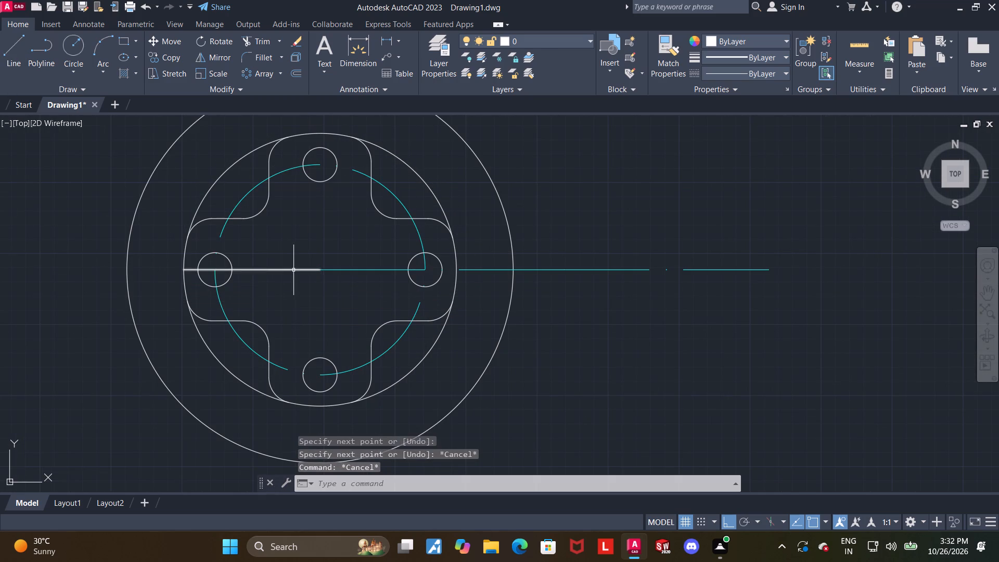
Give the line between the centre and the radius 24 circle's left side the dash-dot centre linetype and cyan colour.
left_click(293, 270)
left_click(771, 63)
key("Escape")
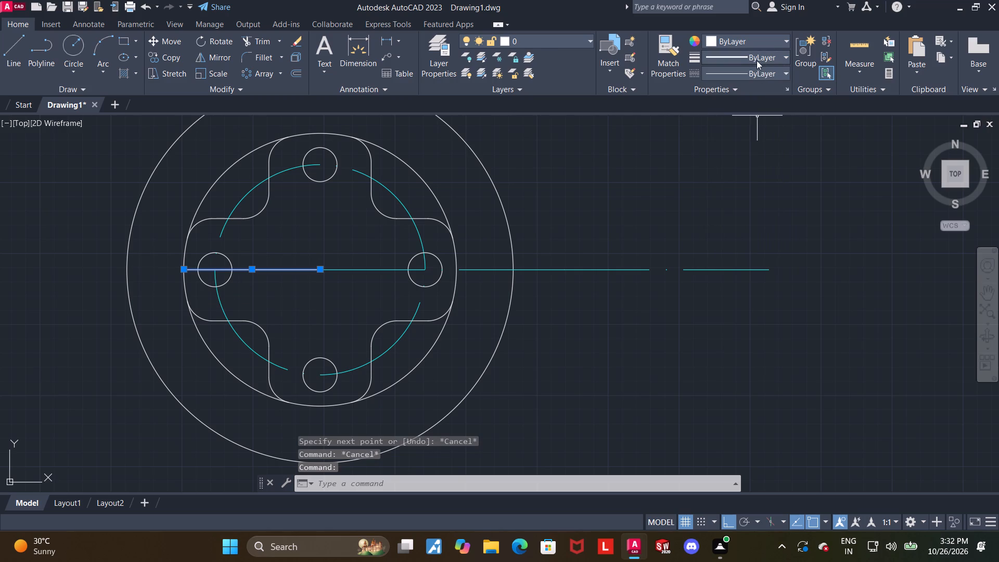
left_click(759, 74)
left_click(757, 123)
left_click(757, 39)
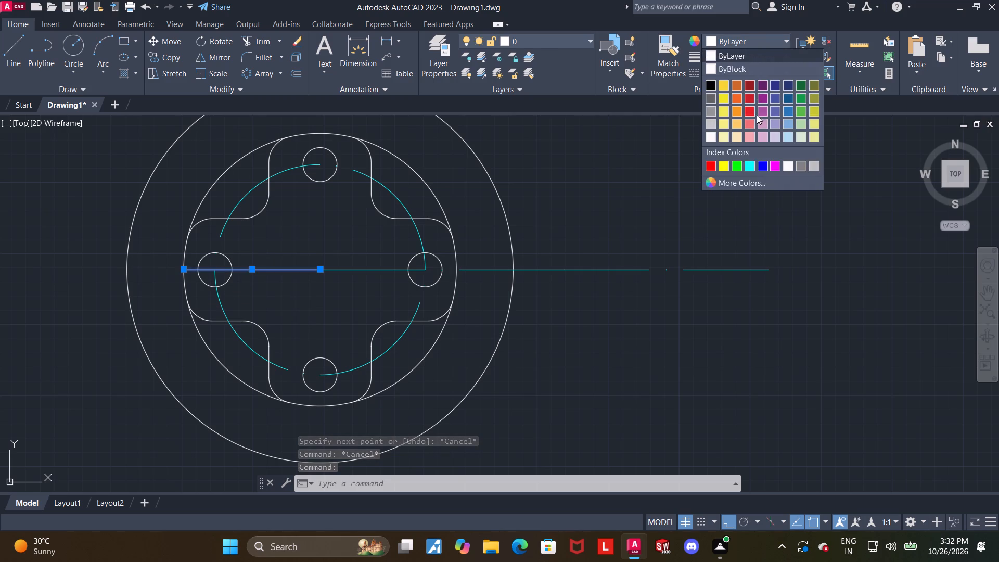
left_click(749, 171)
key("Escape")
Draw a 98-long horizontal line rightward from the top quadrant of the outer circle.
scroll(657, 222, "down", 2)
middle_click_drag(636, 230, 507, 249)
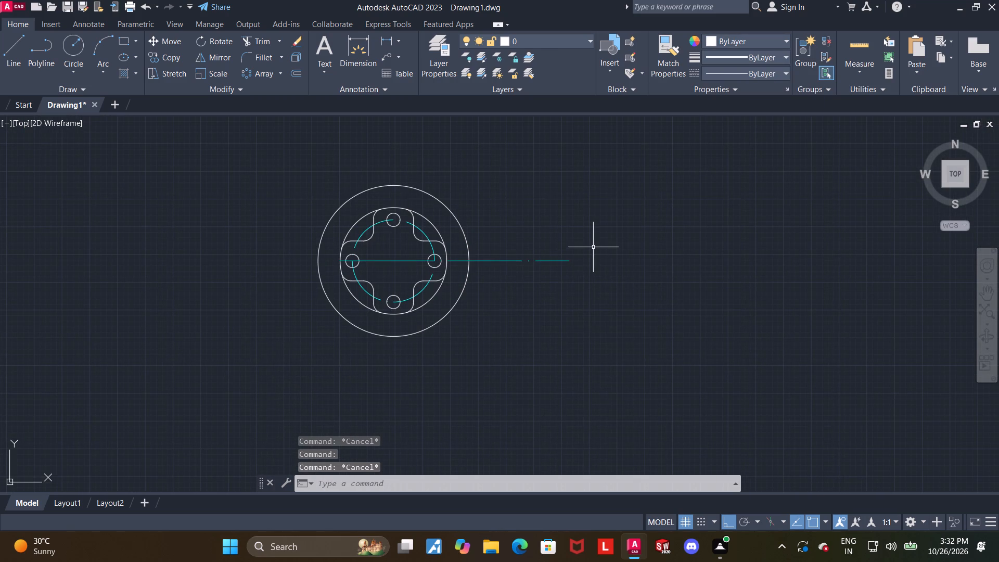
left_click(9, 40)
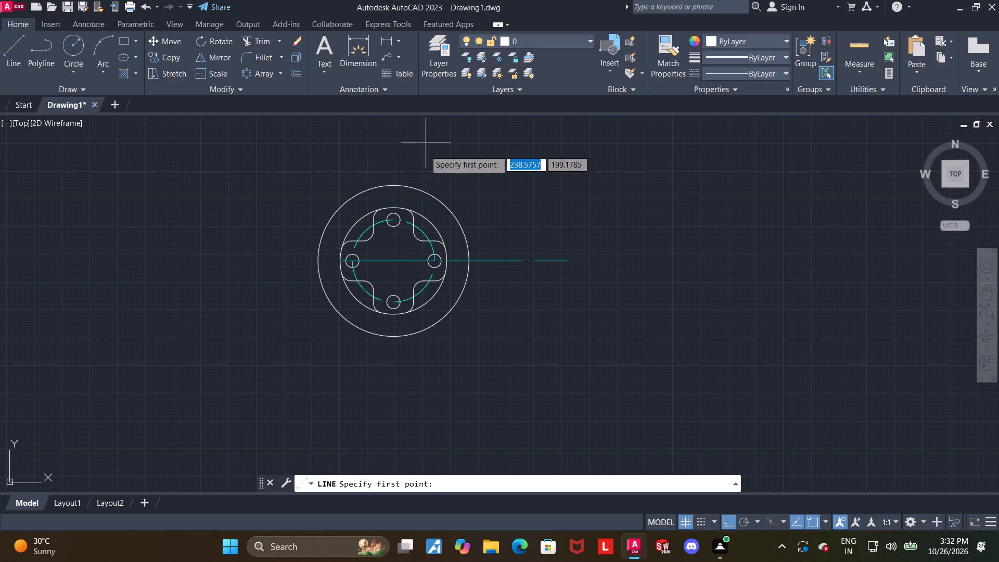
left_click(392, 183)
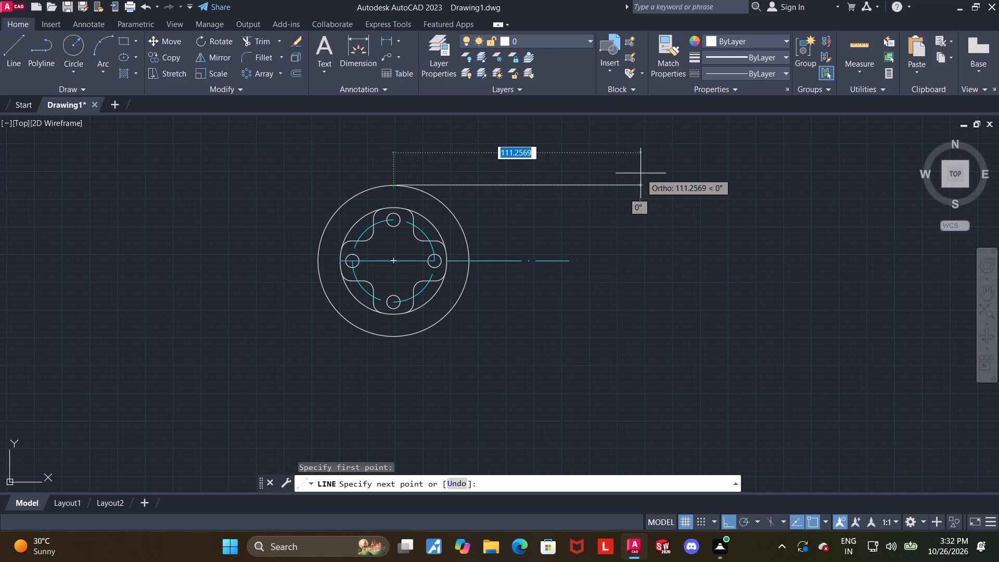
type("98")
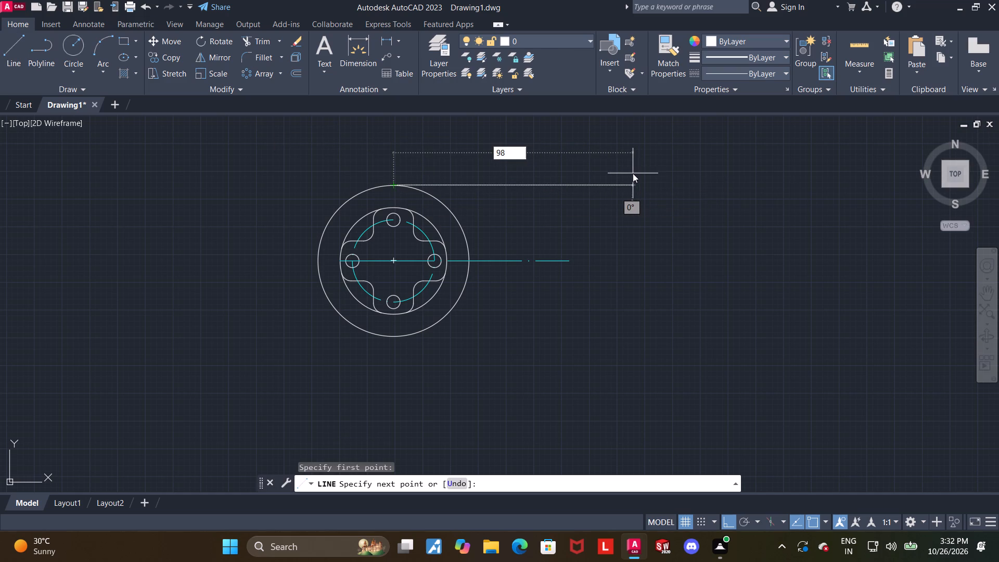
key("Return")
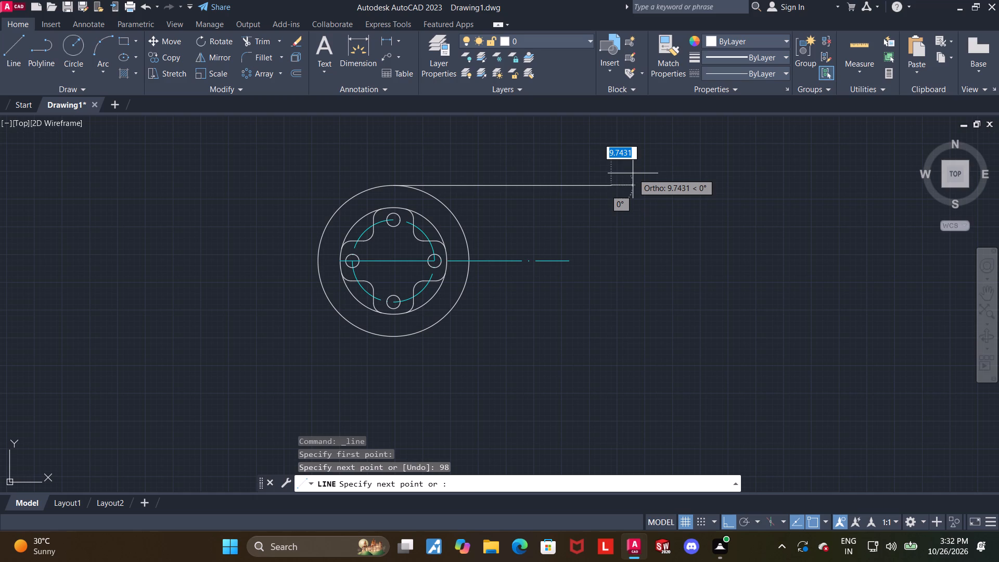
key("Escape")
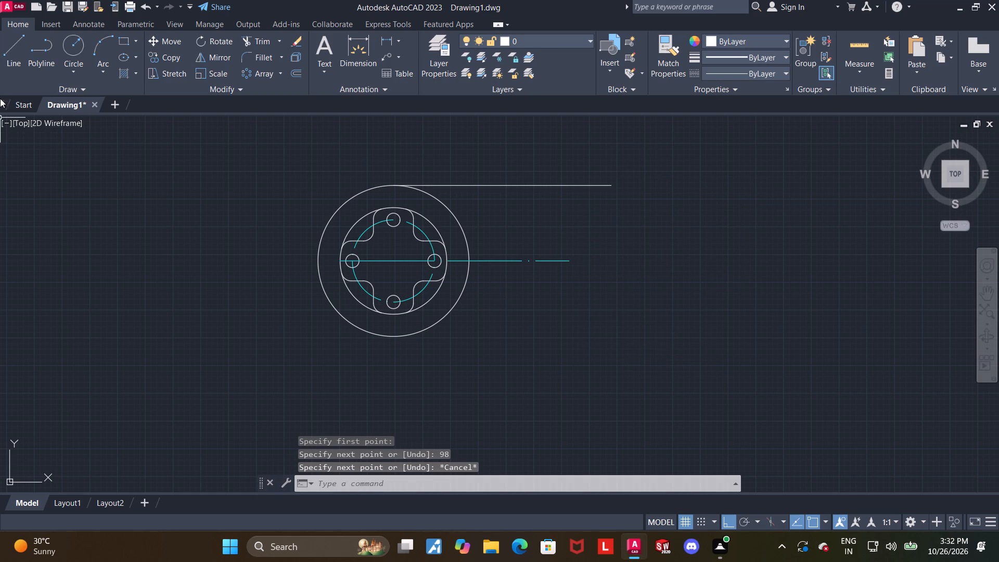
Draw a 98-long horizontal line rightward from the outer circle's bottom quadrant, and join it vertically to the upper line's right end.
left_click(4, 53)
left_click(392, 334)
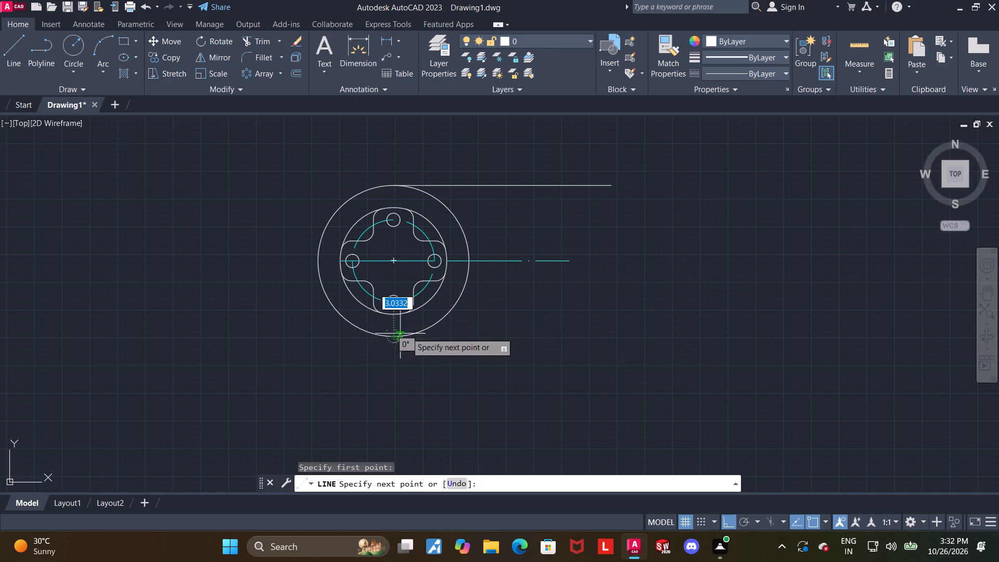
type("98")
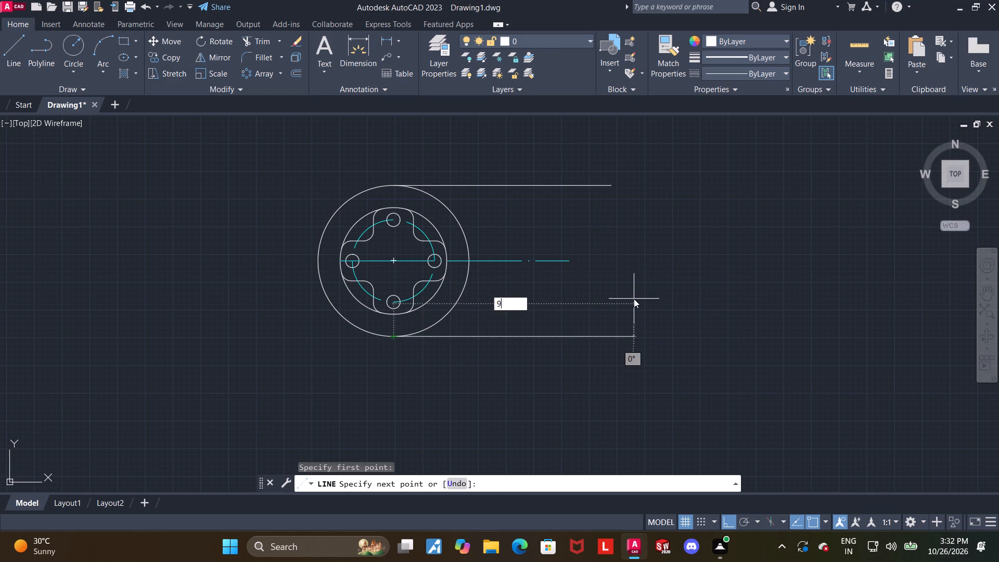
key("Return")
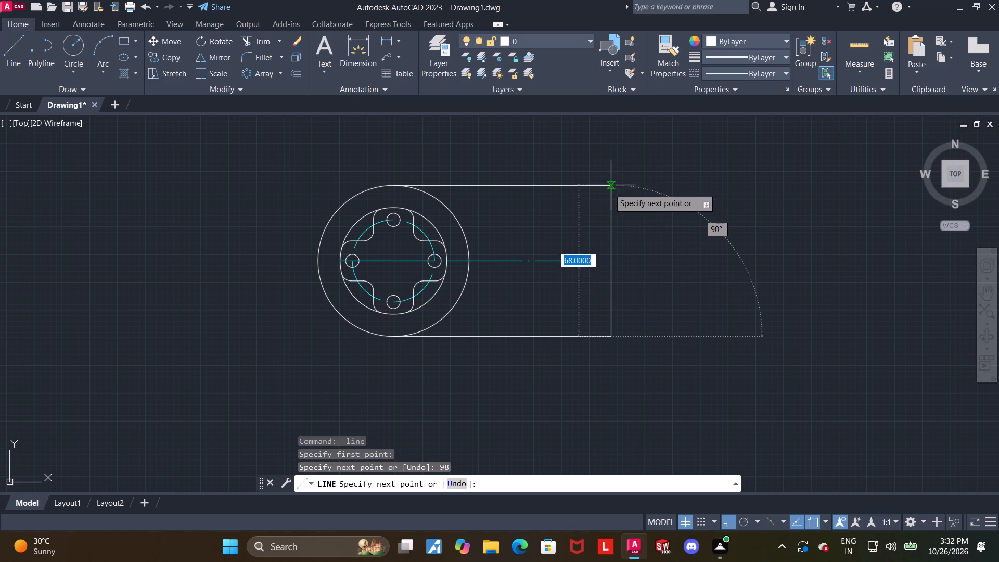
left_click(608, 188)
key("Escape")
key("Escape")
key("Escape")
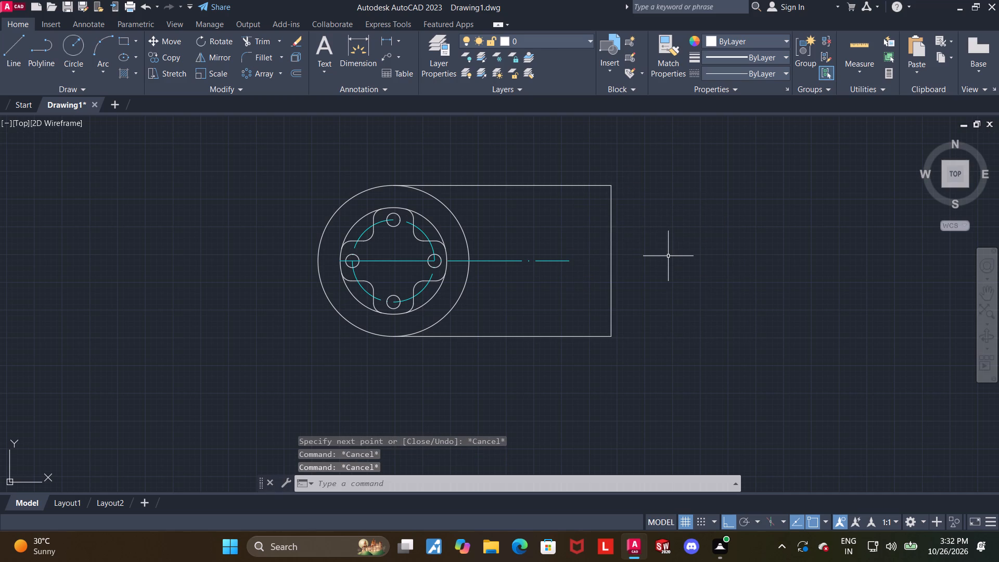
Draw a horizontal line from the right end of the cyan centre line to just past the right vertical edge.
scroll(673, 260, "up", 1)
scroll(552, 255, "down", 1)
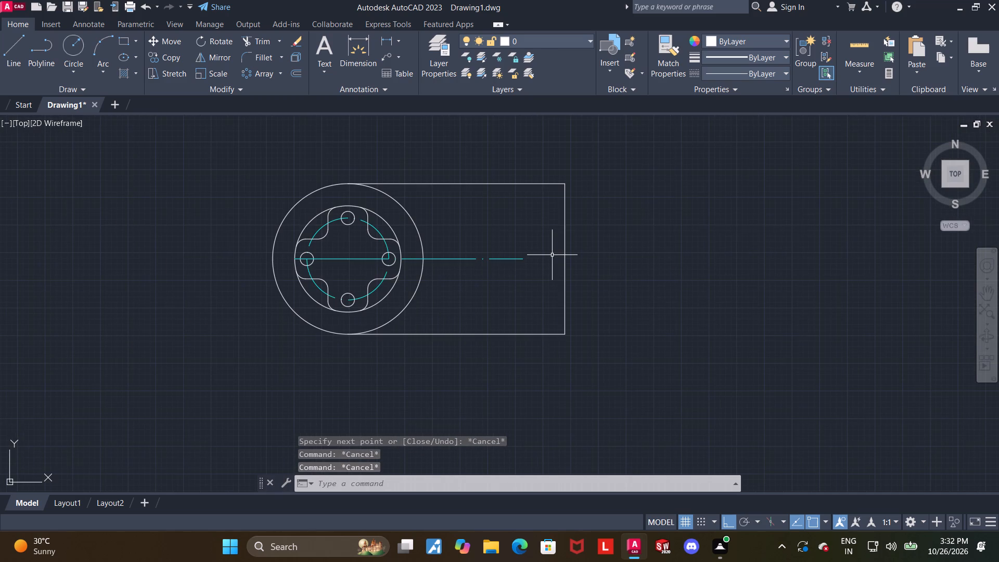
scroll(552, 255, "down", 1)
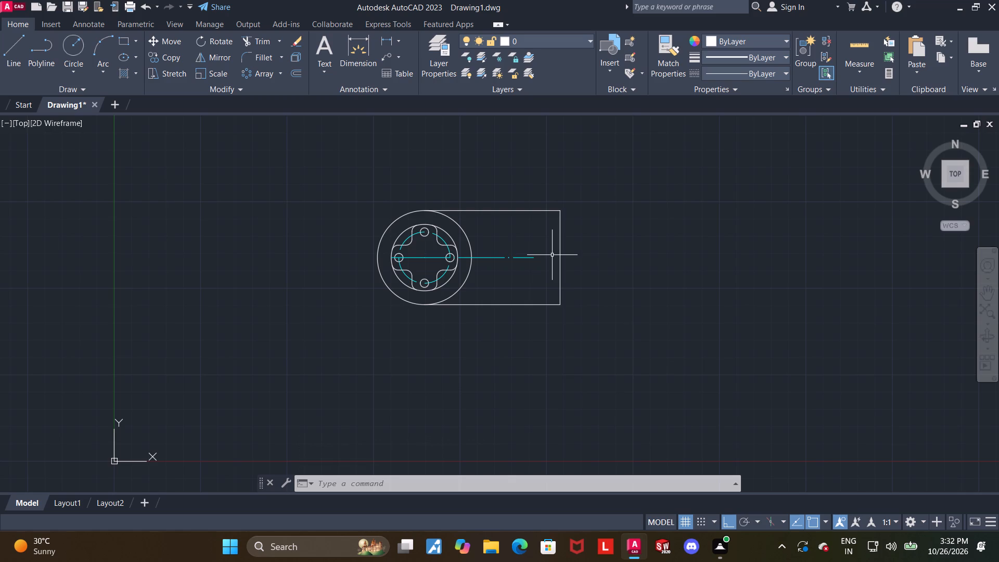
scroll(562, 252, "up", 2)
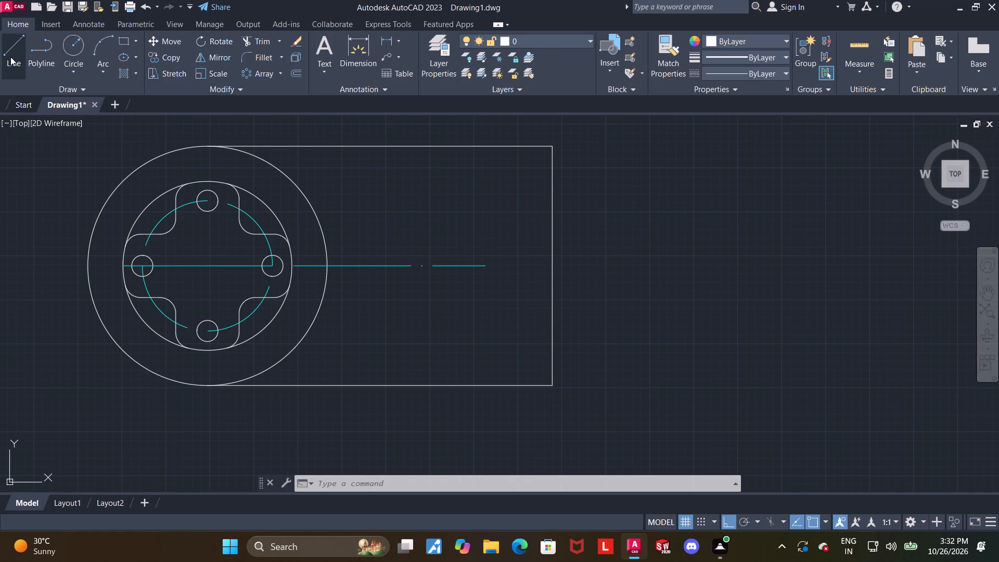
left_click(10, 57)
left_click(490, 268)
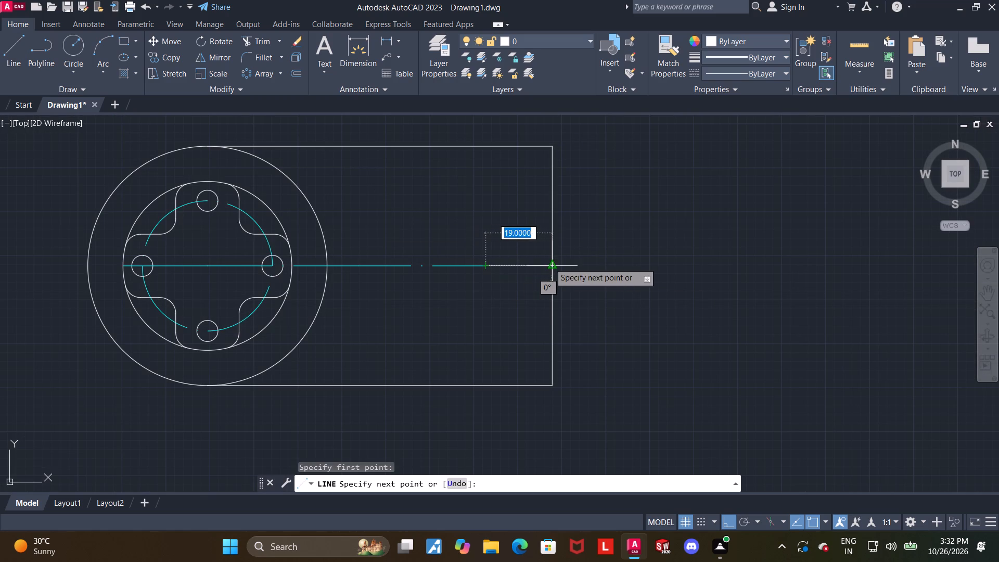
left_click(572, 263)
key("Escape")
key("Escape")
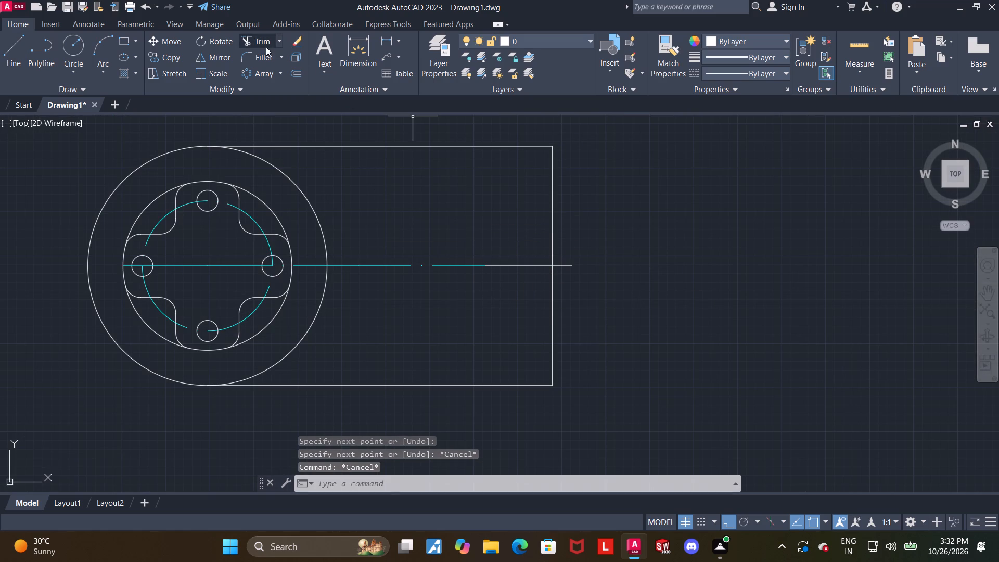
Trim the part of the new horizontal line that projects beyond the right vertical edge.
left_click(247, 36)
left_click(566, 267)
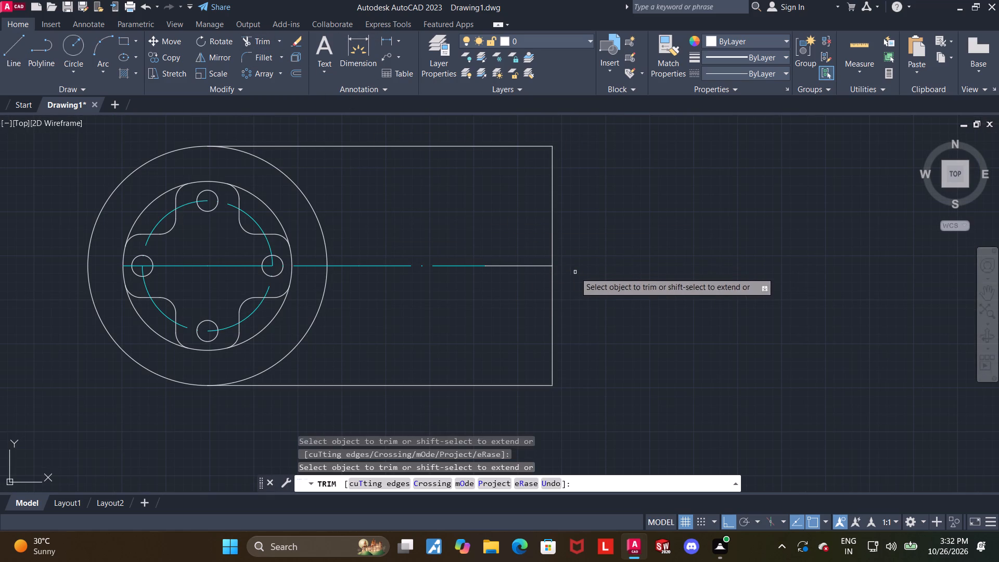
key("Escape")
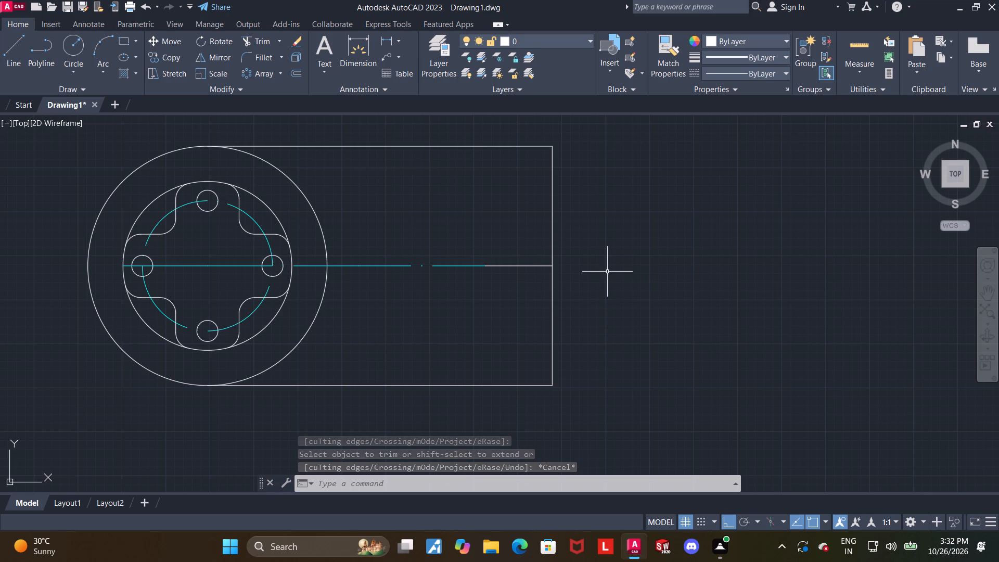
key("Escape")
Fillet the upper right corner of the outline with radius 12.
key("f")
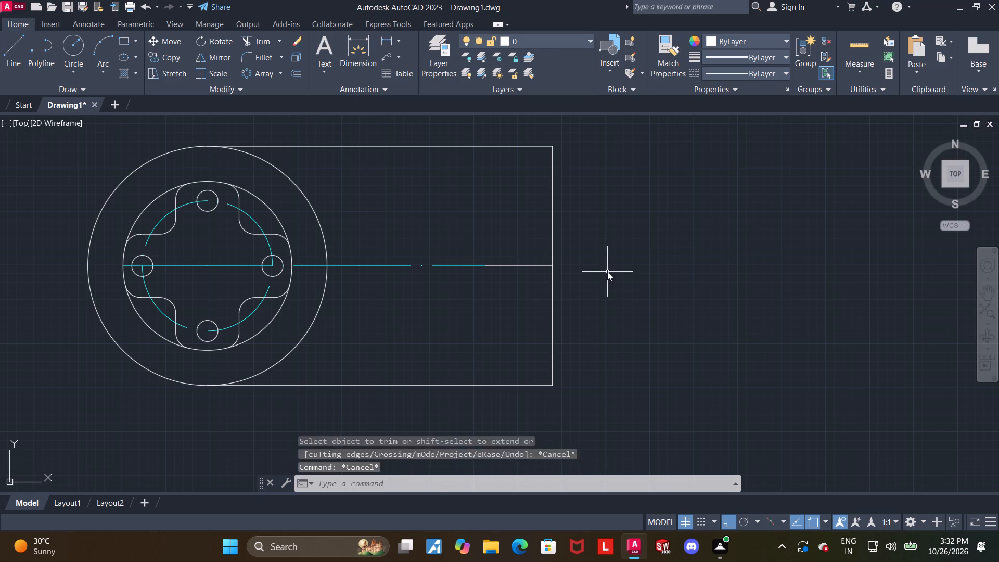
key("Return")
key("r")
key("Return")
type("12")
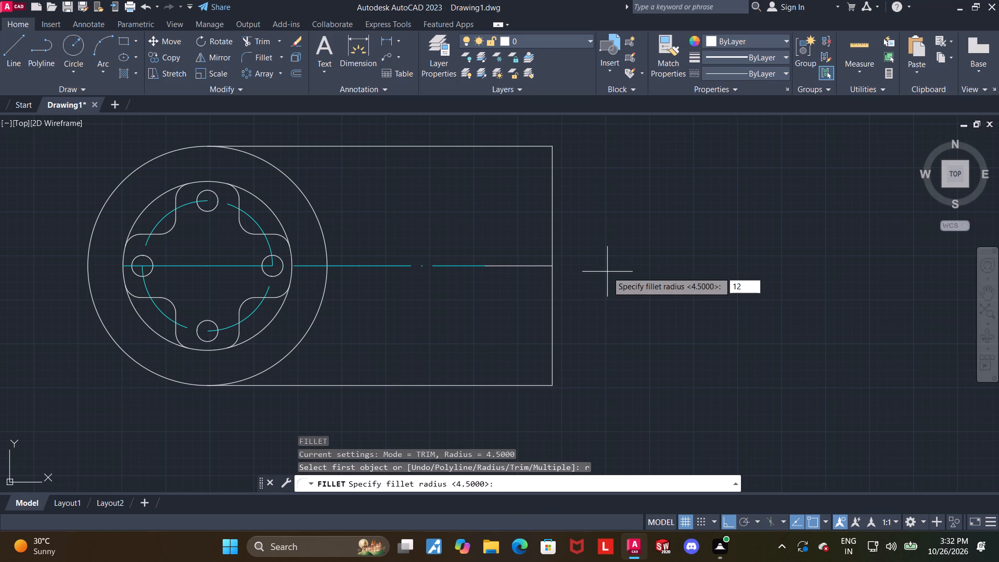
key("Return")
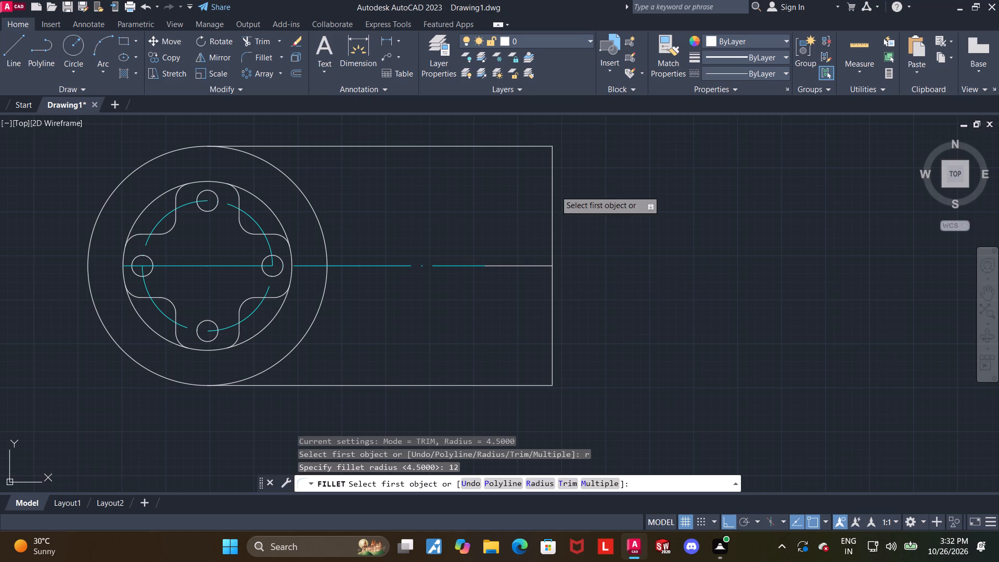
left_click(540, 147)
left_click(553, 158)
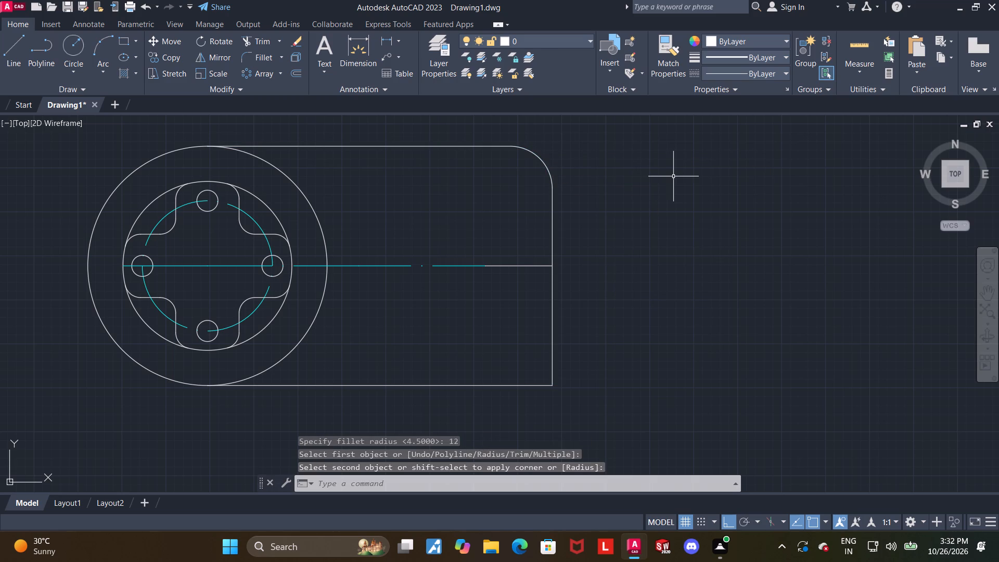
Fillet the lower right corner of the outline with radius 12.
key("f")
key("Return")
key("r")
key("Return")
type("12")
key("Return")
left_click(507, 386)
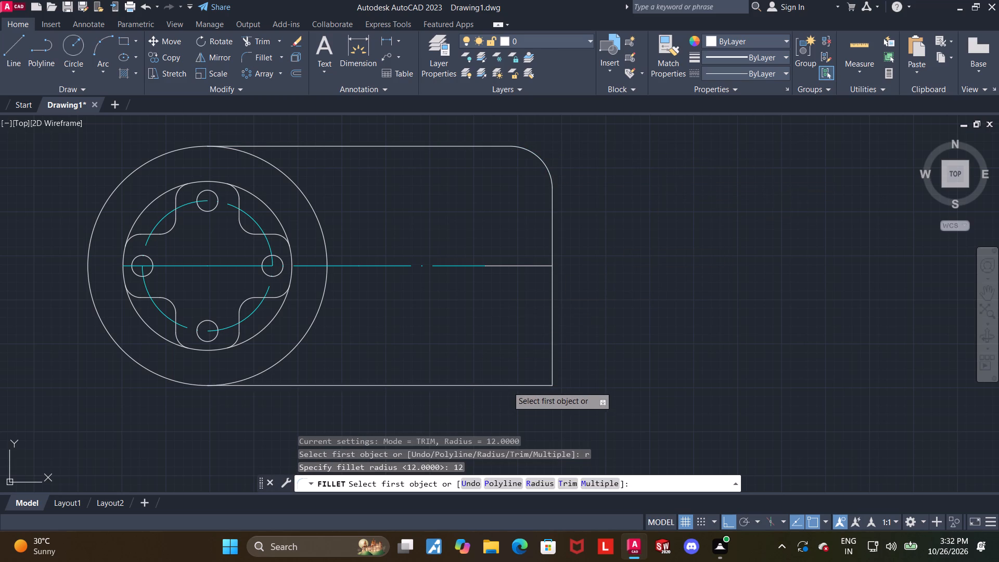
left_click(551, 362)
scroll(610, 367, "down", 1)
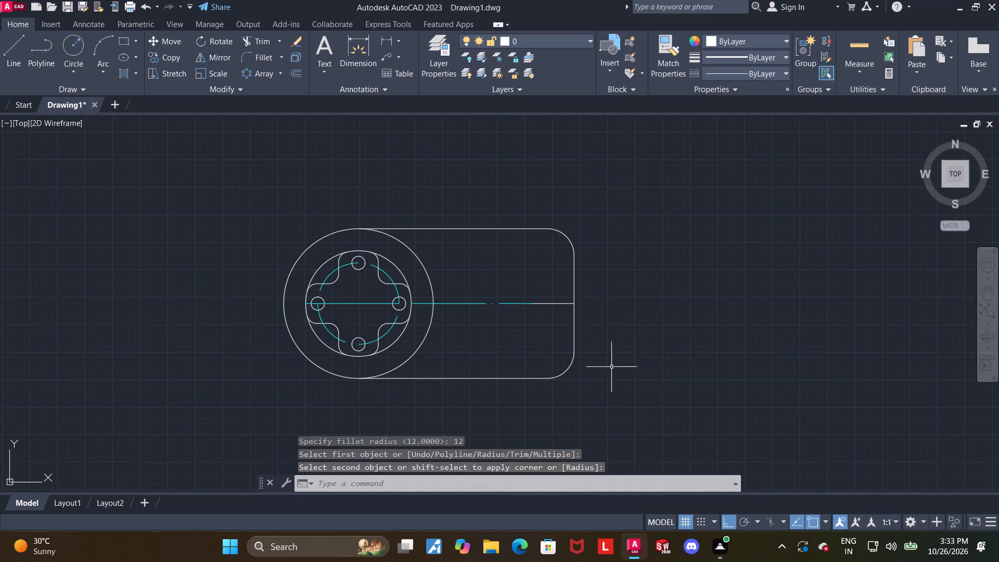
key("Escape")
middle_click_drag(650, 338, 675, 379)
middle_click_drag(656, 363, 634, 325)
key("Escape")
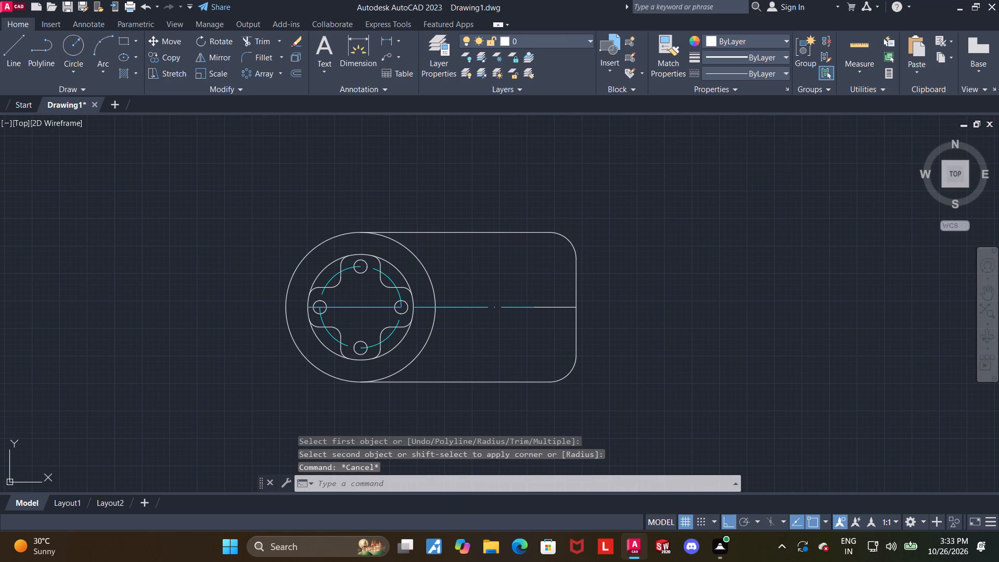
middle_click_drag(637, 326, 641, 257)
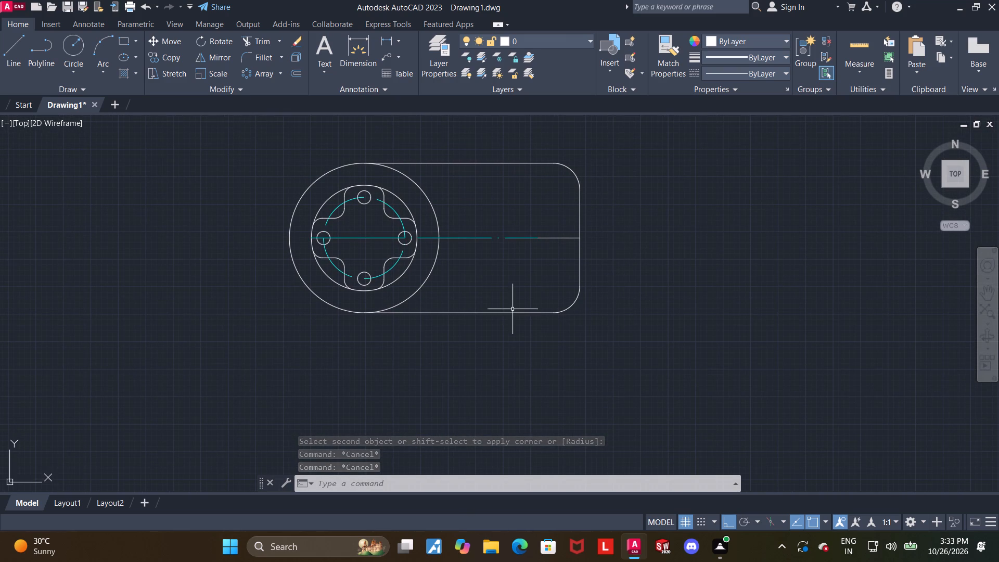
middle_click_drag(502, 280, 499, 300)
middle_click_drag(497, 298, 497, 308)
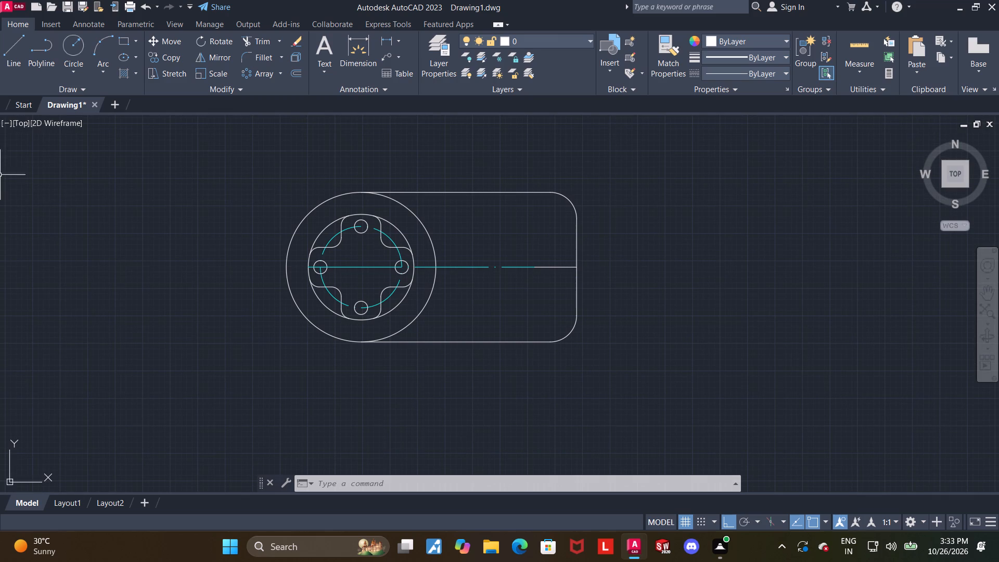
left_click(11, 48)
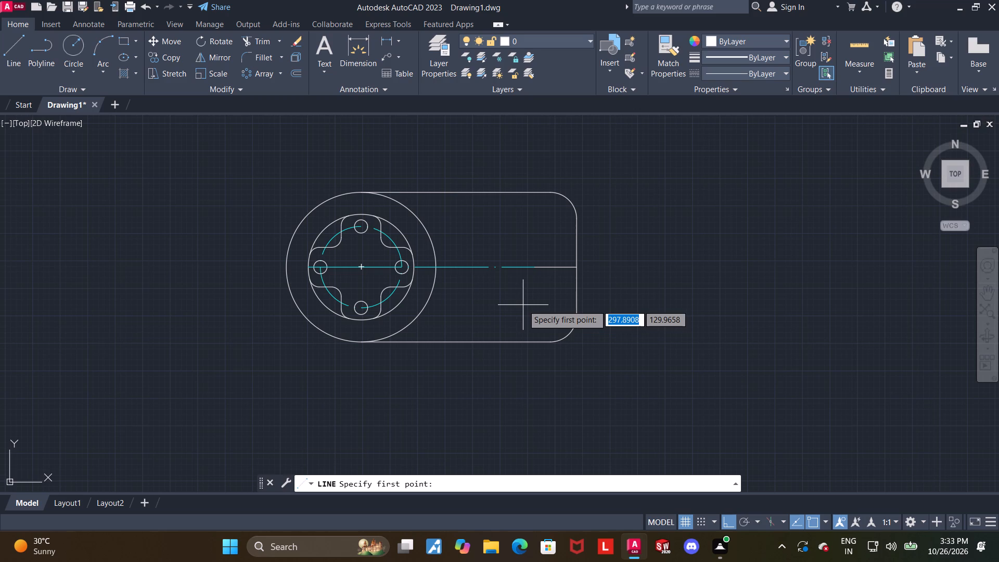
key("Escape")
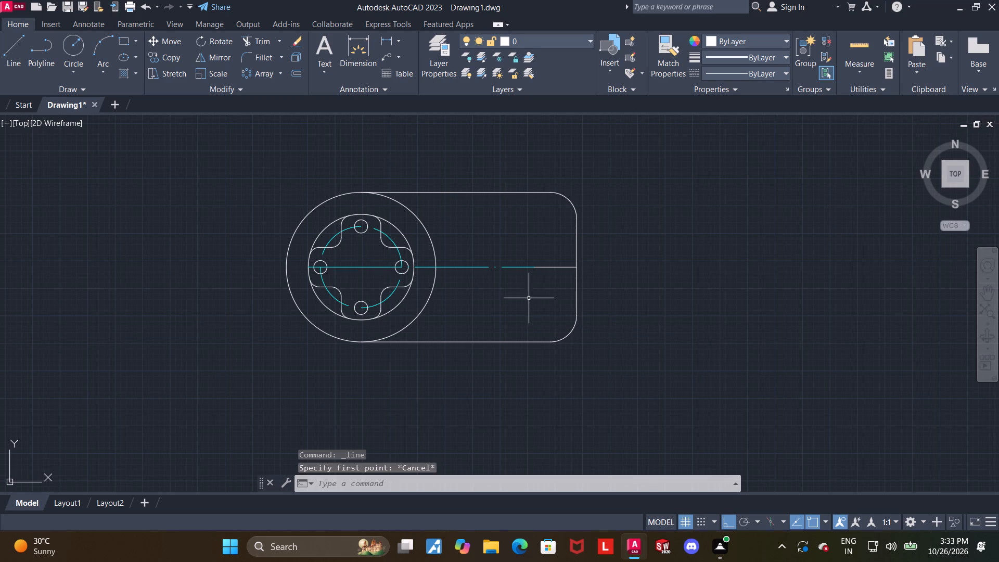
Give the short white line between the cyan centre line and the right vertical edge the ACAD dash-dot linetype and cyan colour.
left_click(548, 269)
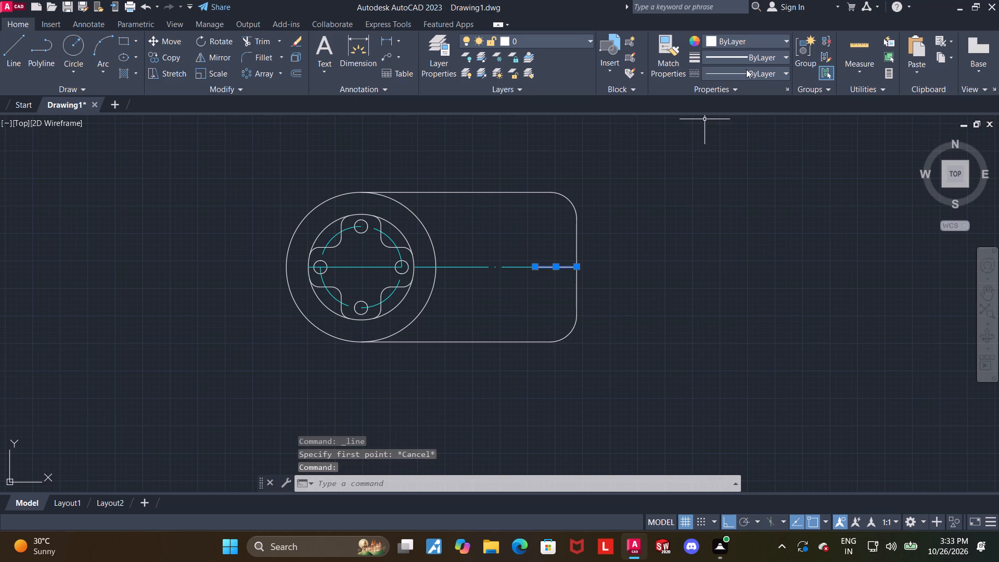
left_click(746, 69)
left_click(747, 119)
key("Escape")
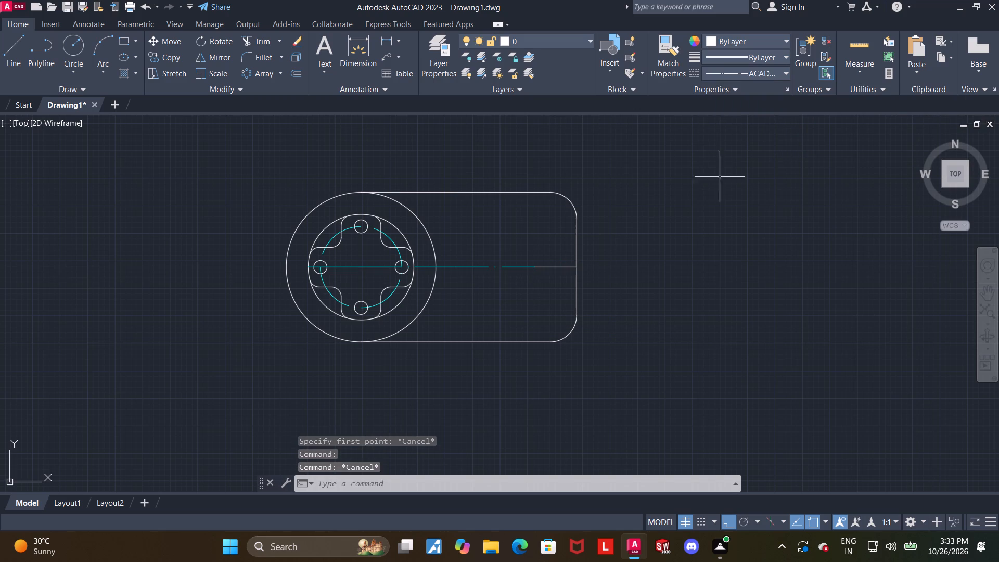
left_click(566, 268)
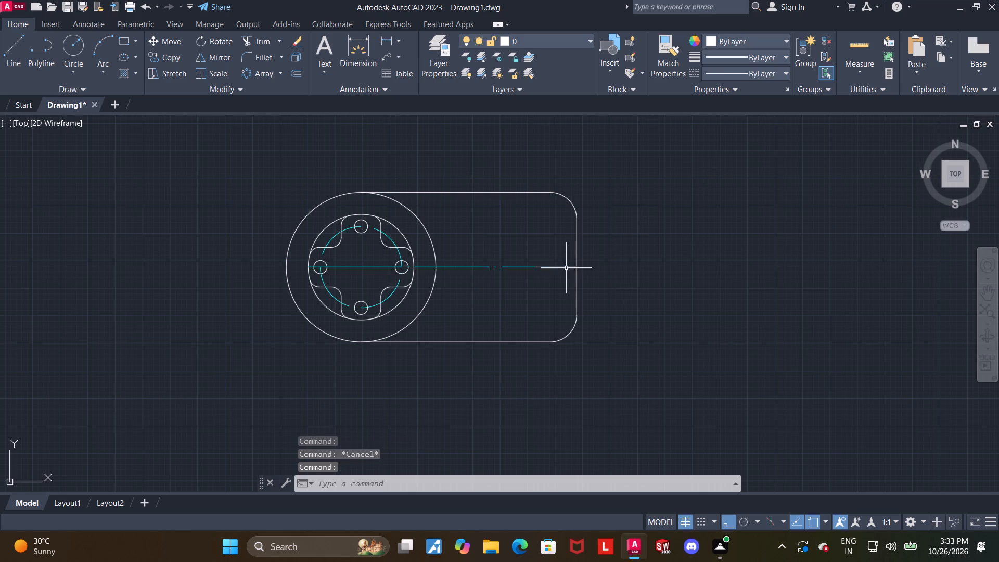
left_click(764, 37)
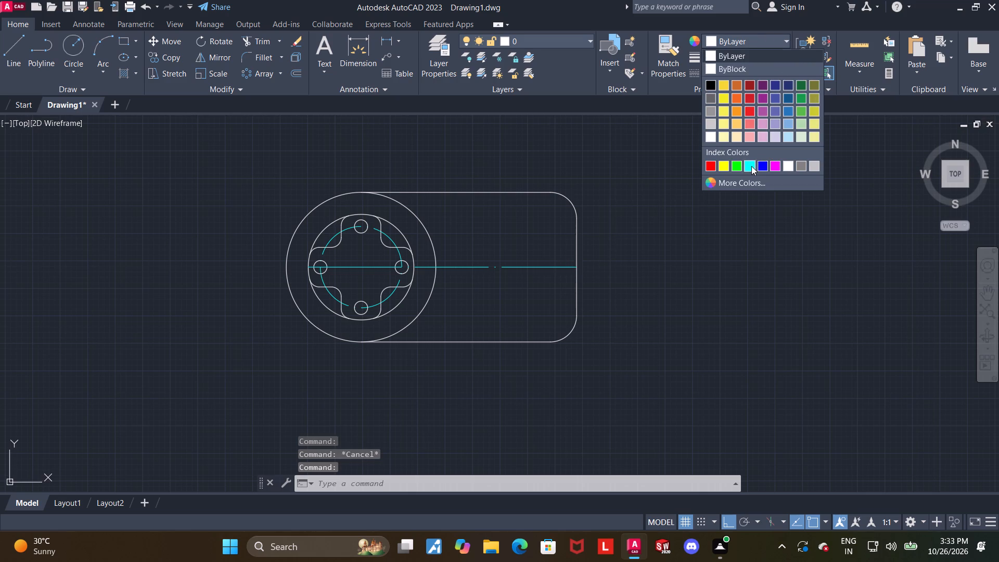
left_click(751, 166)
key("Escape")
key("Escape")
Draw a vertical line from the horizontal centre line, about 55 from the right vertical edge, up past the top edge.
scroll(543, 245, "up", 1)
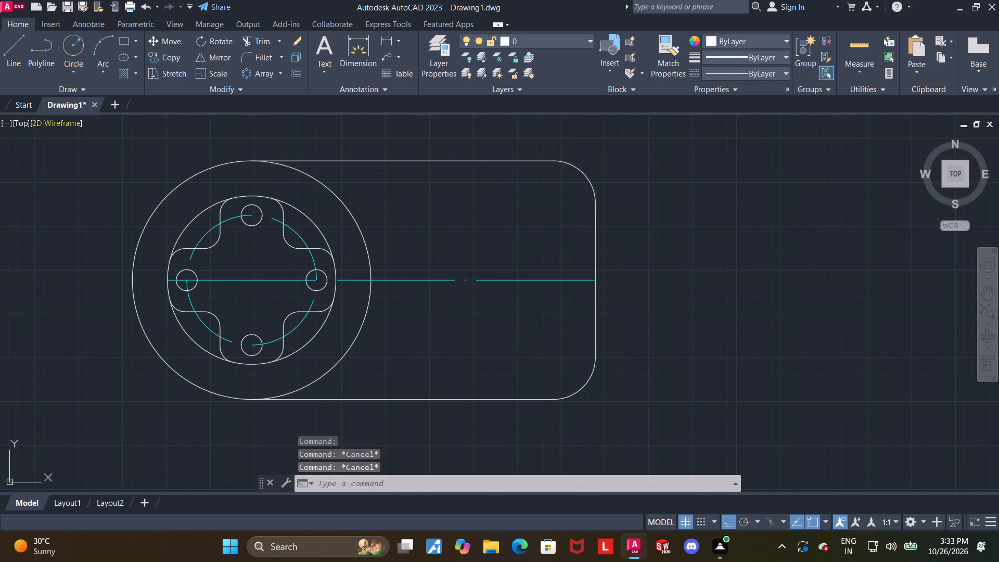
left_click(17, 50)
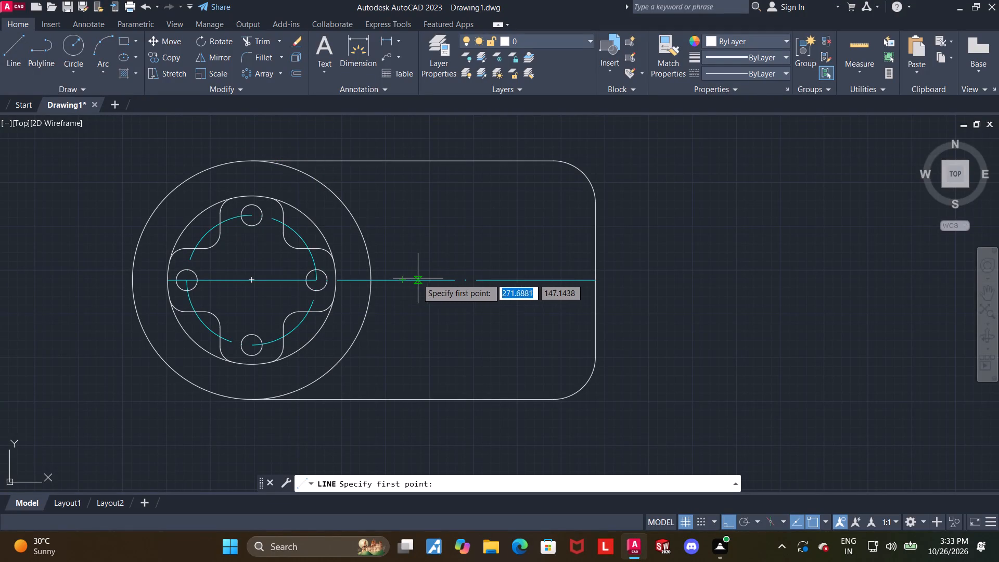
left_click(401, 278)
scroll(401, 278, "down", 1)
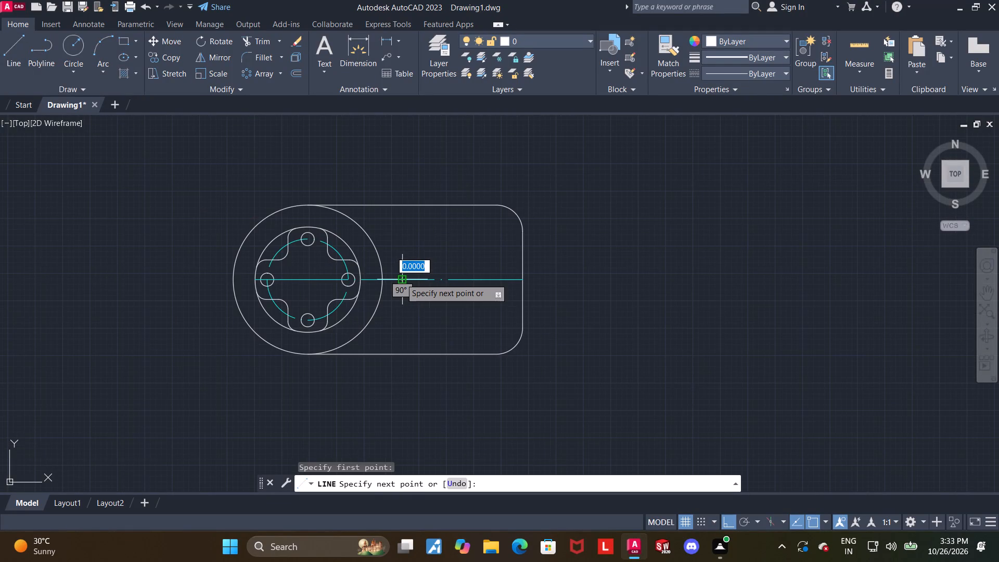
scroll(401, 278, "up", 1)
left_click(395, 123)
key("Escape")
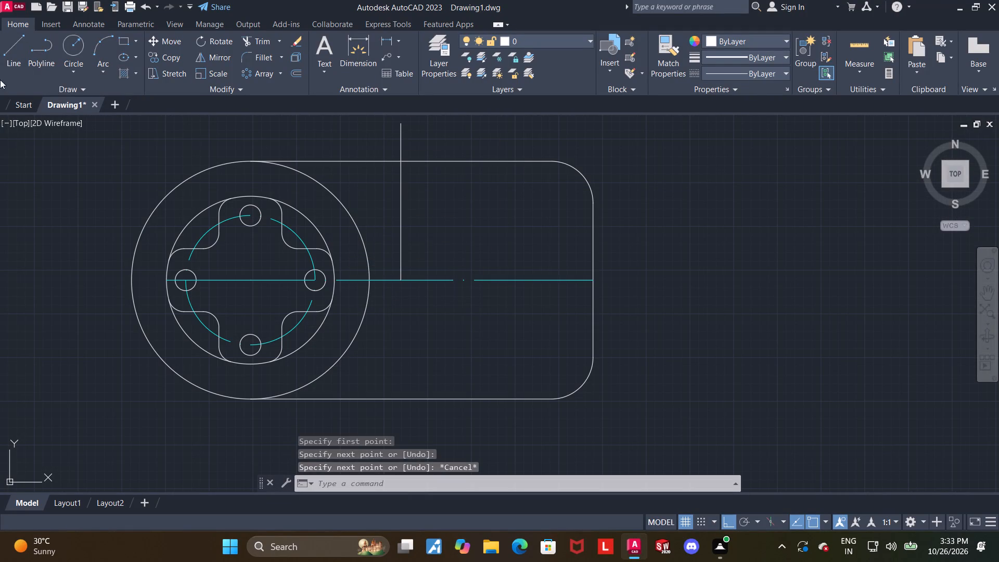
Draw a second vertical line from the lower end of the first one down past the bottom edge of the body.
left_click(14, 55)
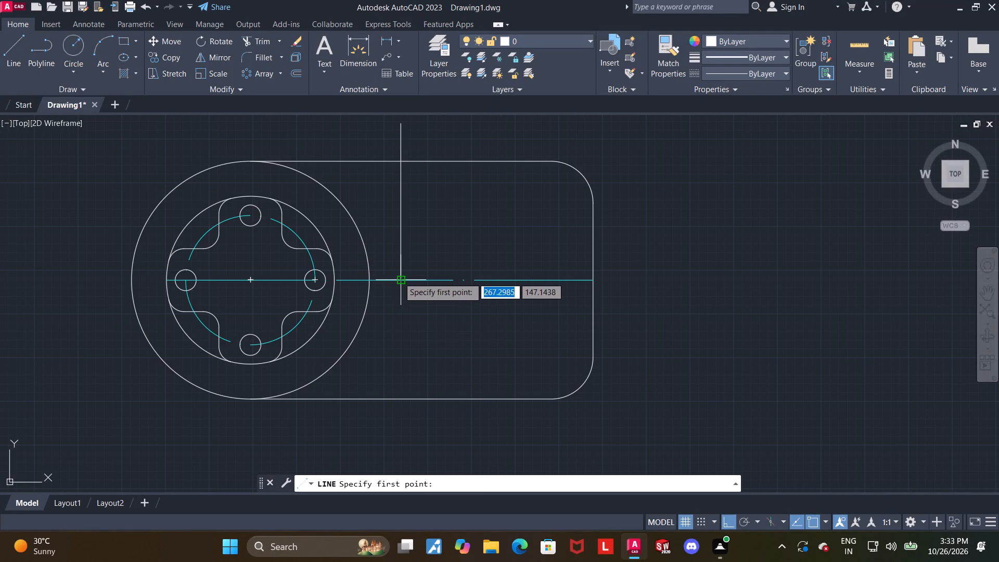
left_click(399, 277)
left_click(403, 426)
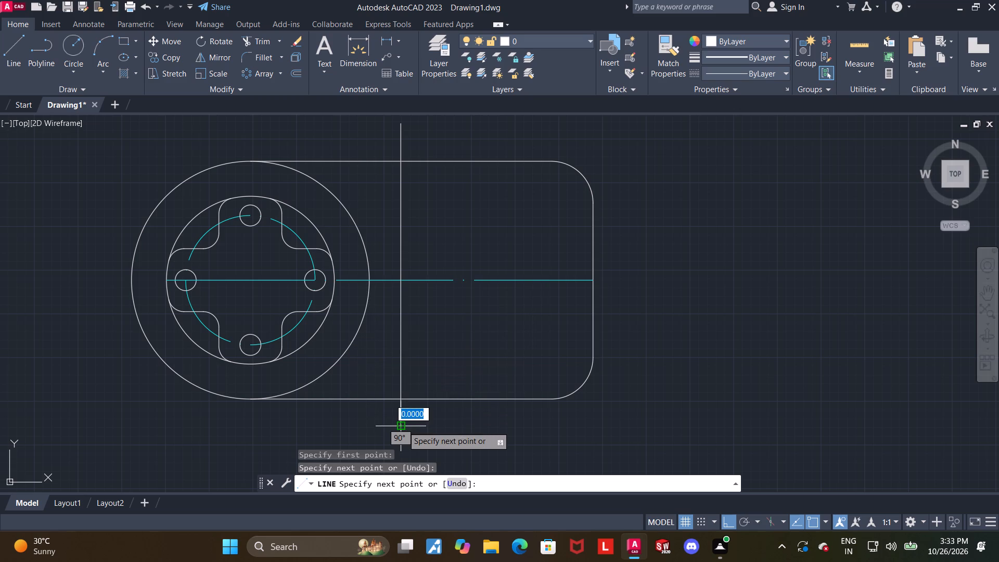
key("Escape")
left_click(403, 359)
key("Escape")
Give both new vertical lines the ACAD dash-dot linetype and cyan colour.
left_click(402, 351)
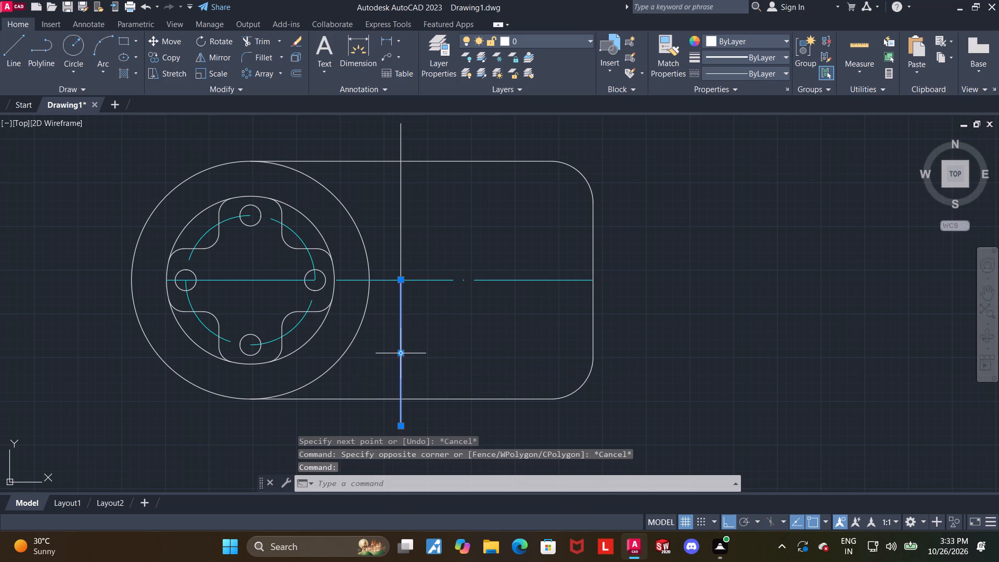
left_click(400, 246)
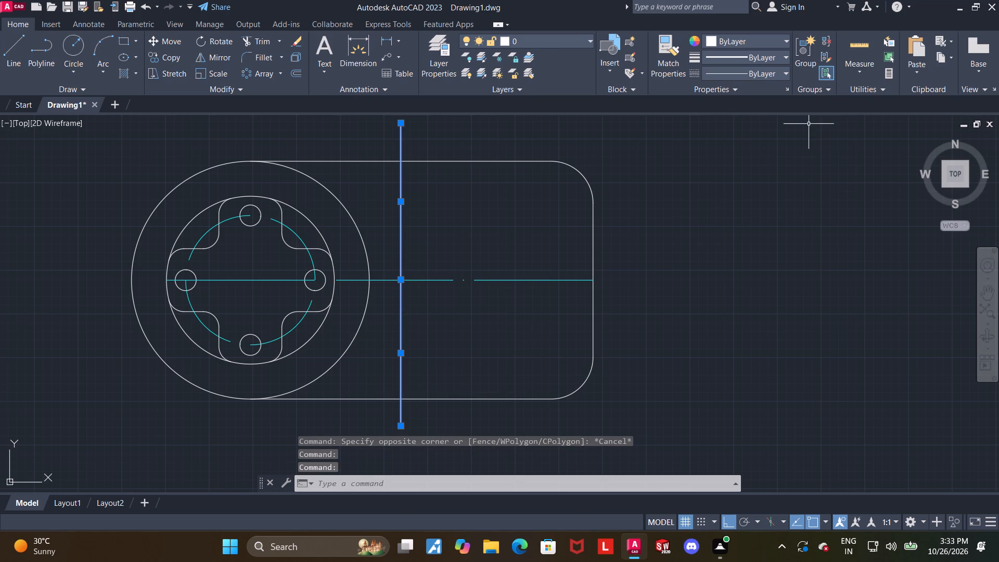
left_click(755, 67)
left_click(753, 113)
left_click(748, 47)
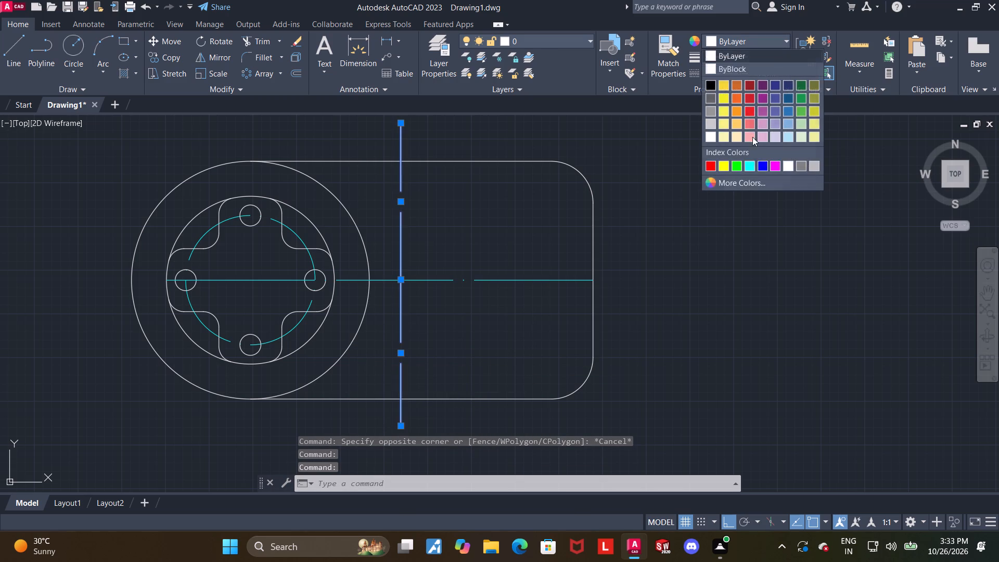
left_click(752, 163)
key("Escape")
Draw a line from the centre line's right end 21 upward, continuing horizontally left to just past the vertical centre line.
scroll(725, 203, "down", 1)
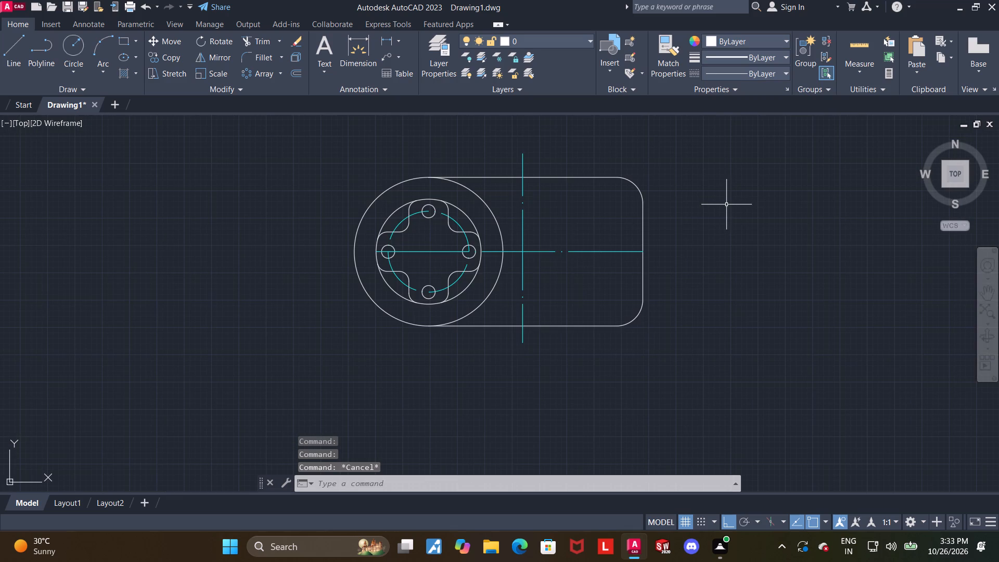
middle_click_drag(726, 208, 726, 246)
left_click(13, 49)
scroll(687, 279, "up", 1)
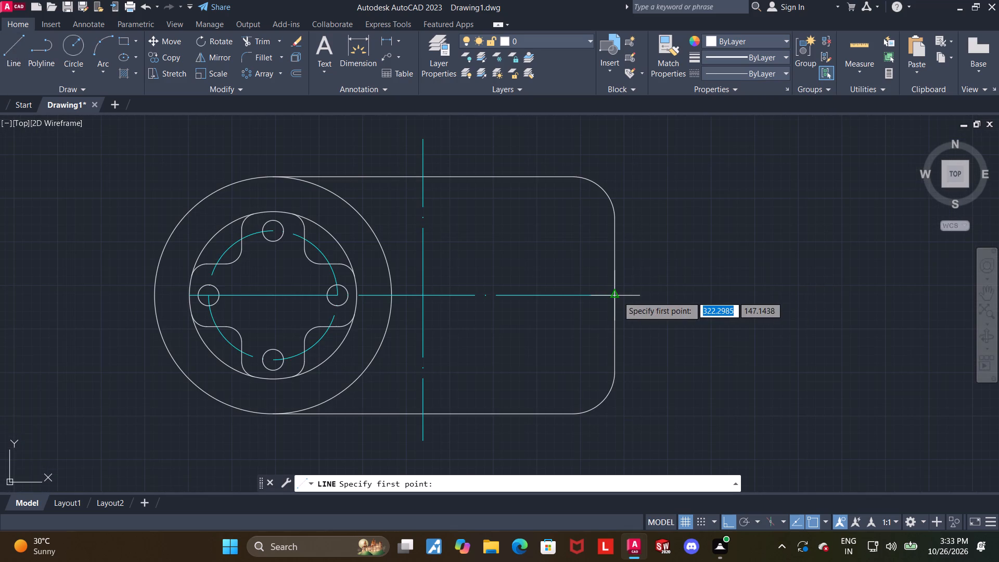
left_click(616, 297)
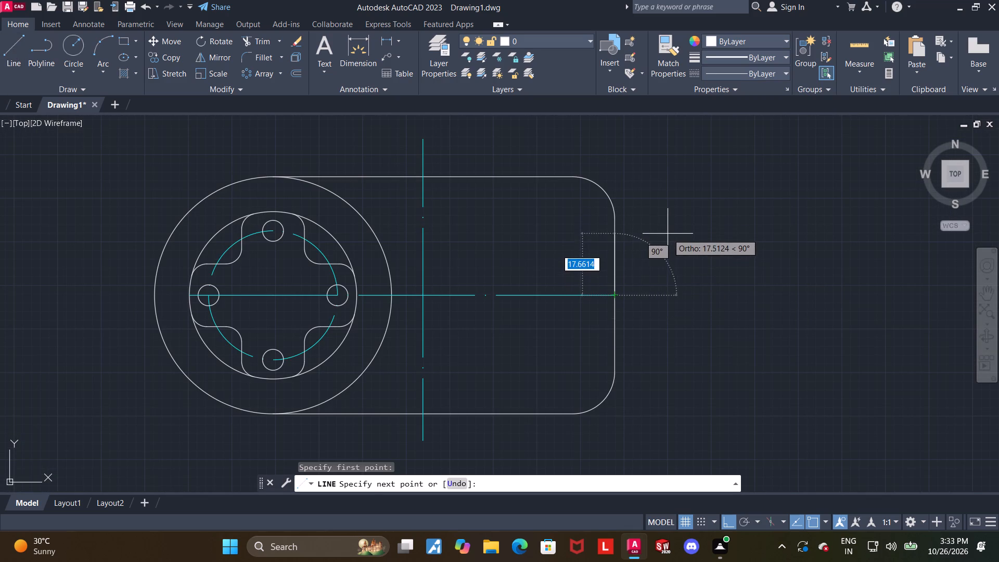
type("21")
key("Return")
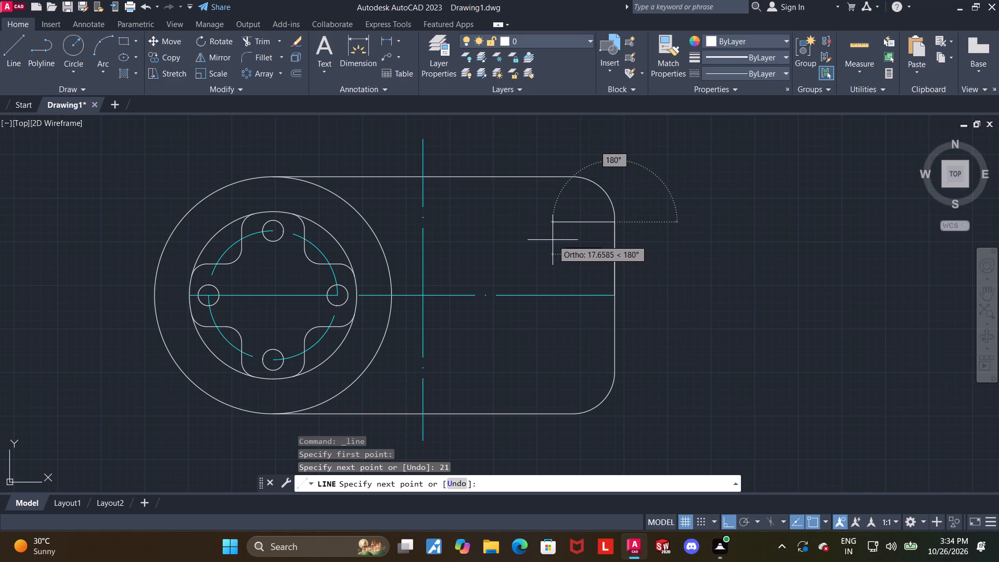
left_click(394, 230)
key("Escape")
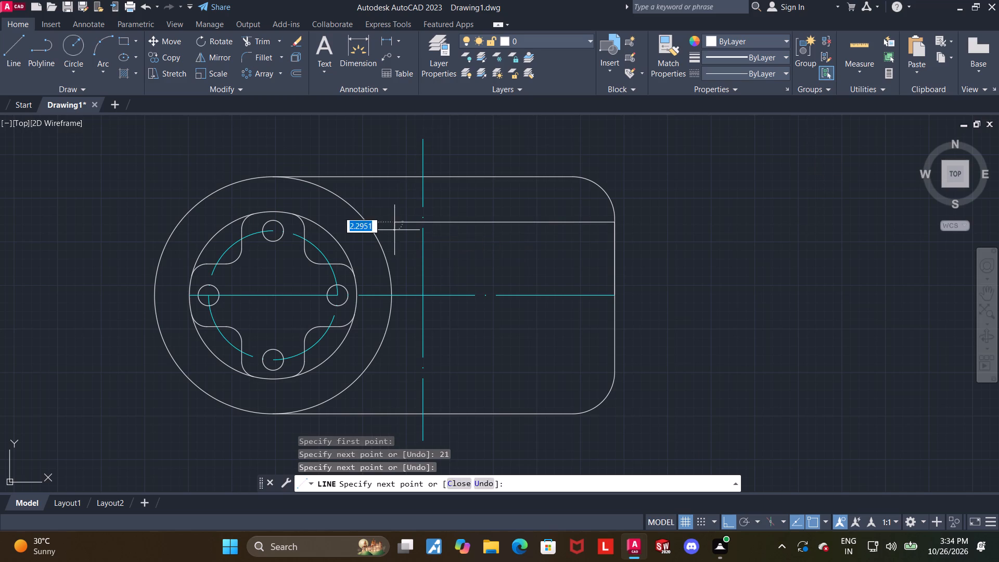
Delete the 21-long vertical construction line lying on the right edge.
left_click(616, 241)
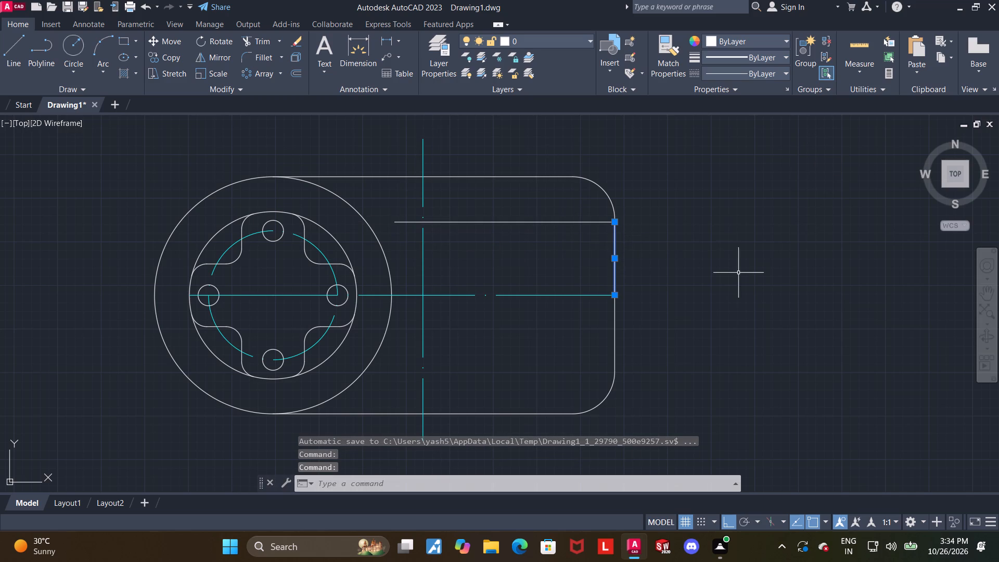
key("Delete")
key("Escape")
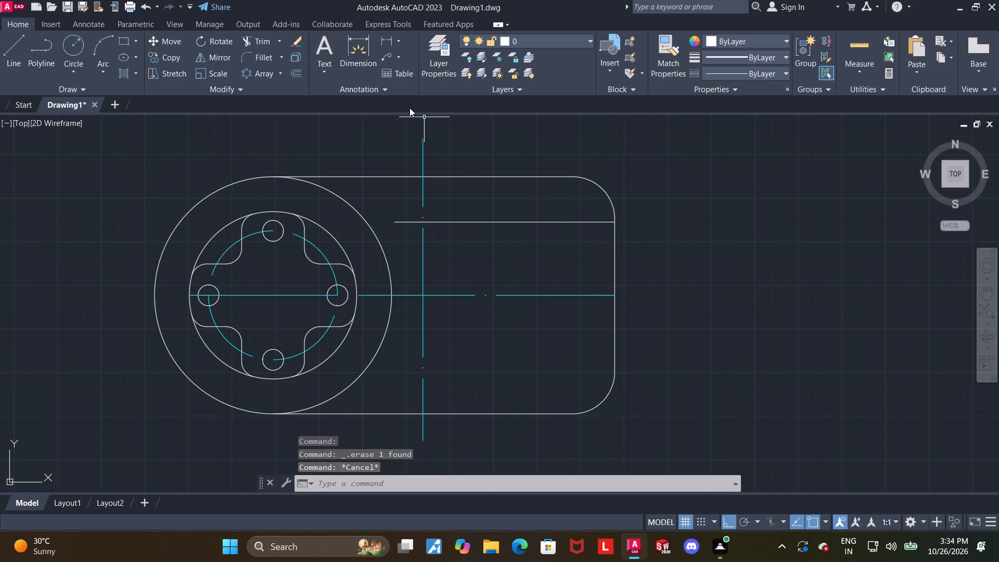
Draw a line from the vertical centre line's crossing with the top edge 36 right, continuing down past the inner horizontal line.
left_click(244, 40)
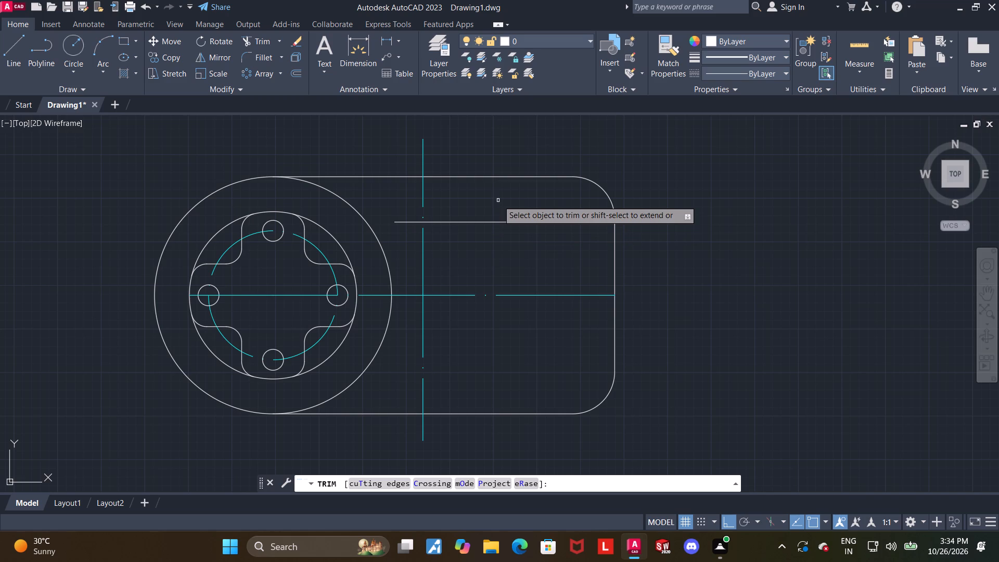
key("Escape")
left_click(6, 52)
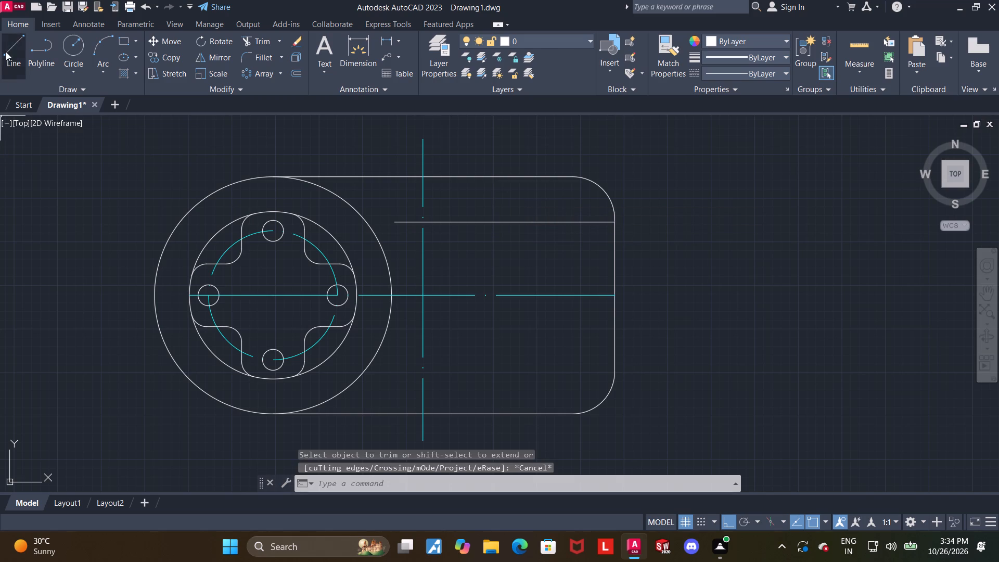
left_click(420, 176)
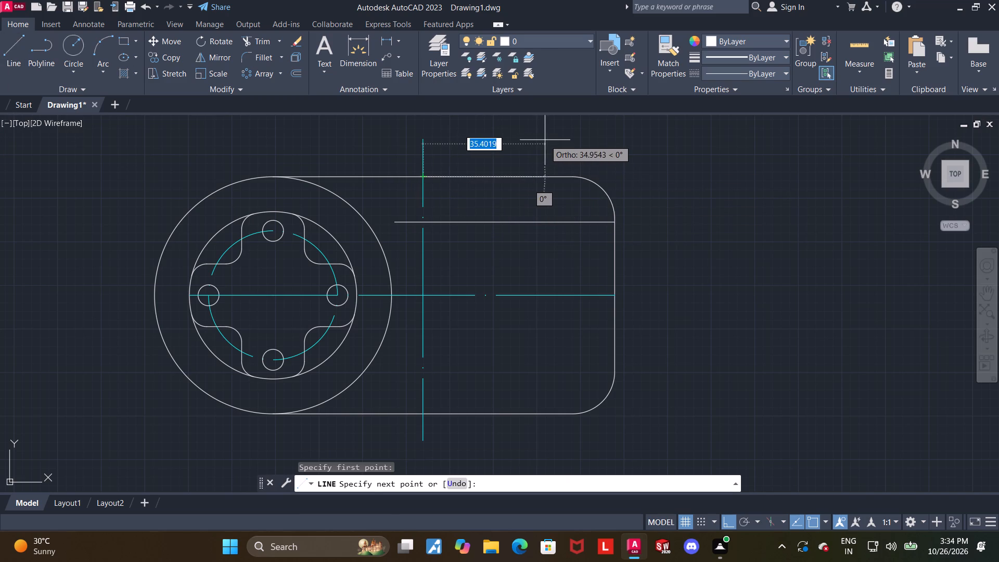
type("36")
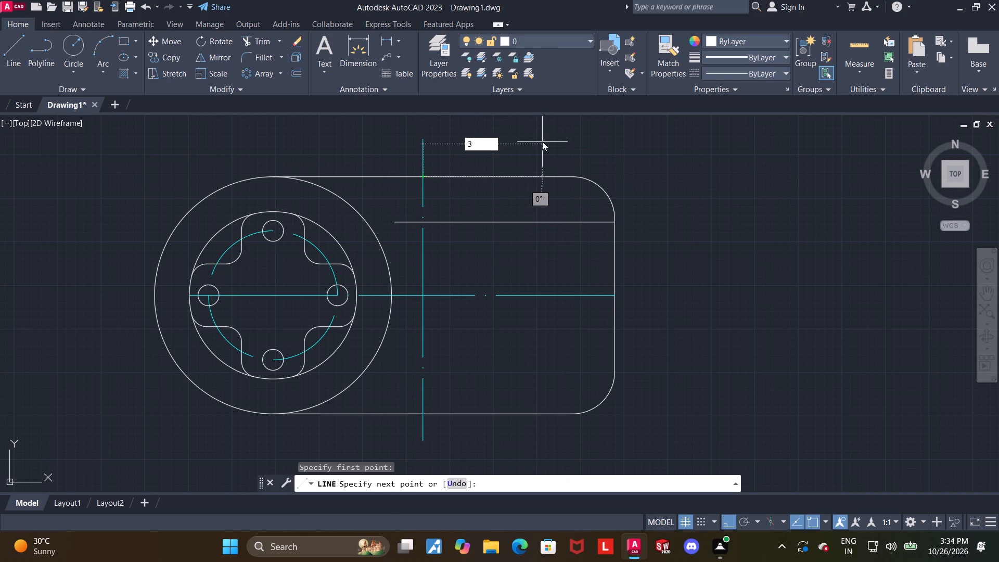
key("Return")
left_click(545, 247)
key("Escape")
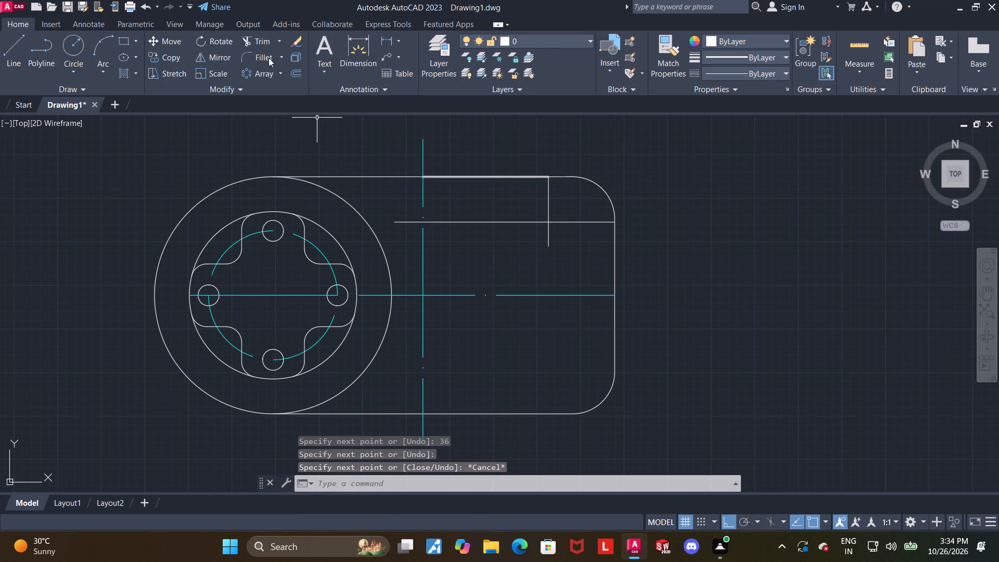
Trim the inner horizontal line's part between the short vertical construction line and the right edge.
left_click(262, 45)
left_click(575, 223)
key("Escape")
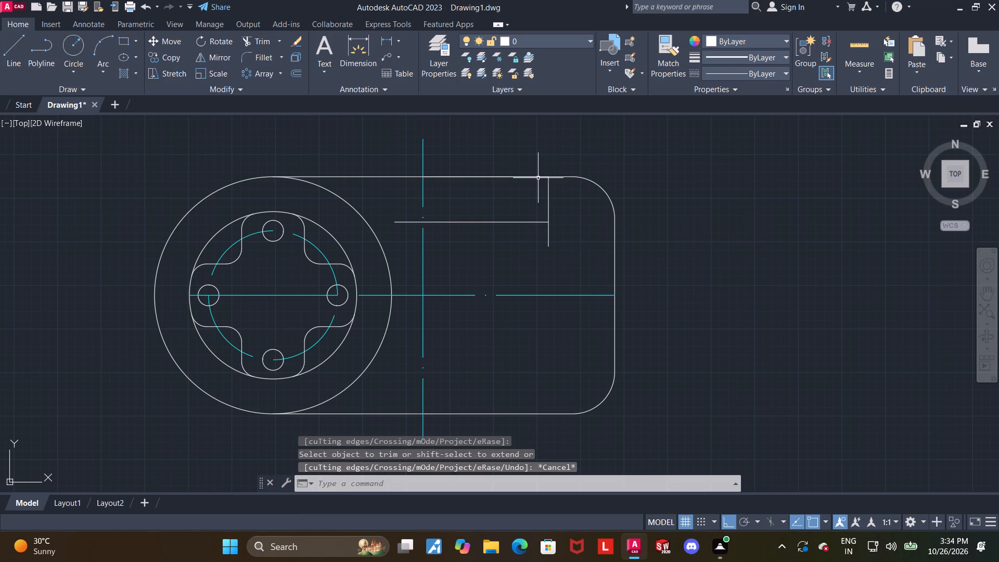
Delete the 36-long construction line lying on the top edge.
left_click(537, 178)
key("Delete")
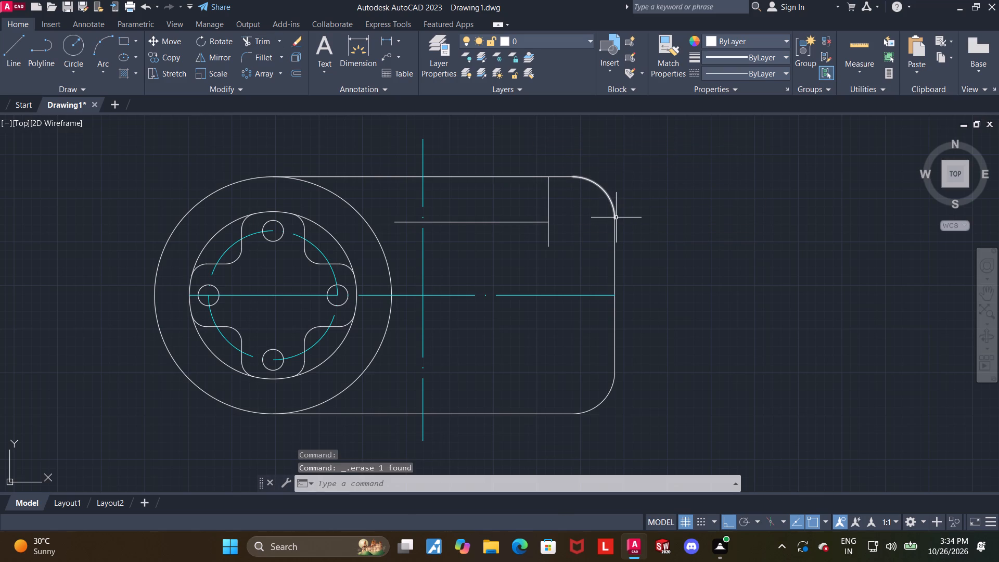
key("Escape")
Trim away the short vertical construction line on both sides of the inner horizontal line's right end.
scroll(527, 224, "up", 1)
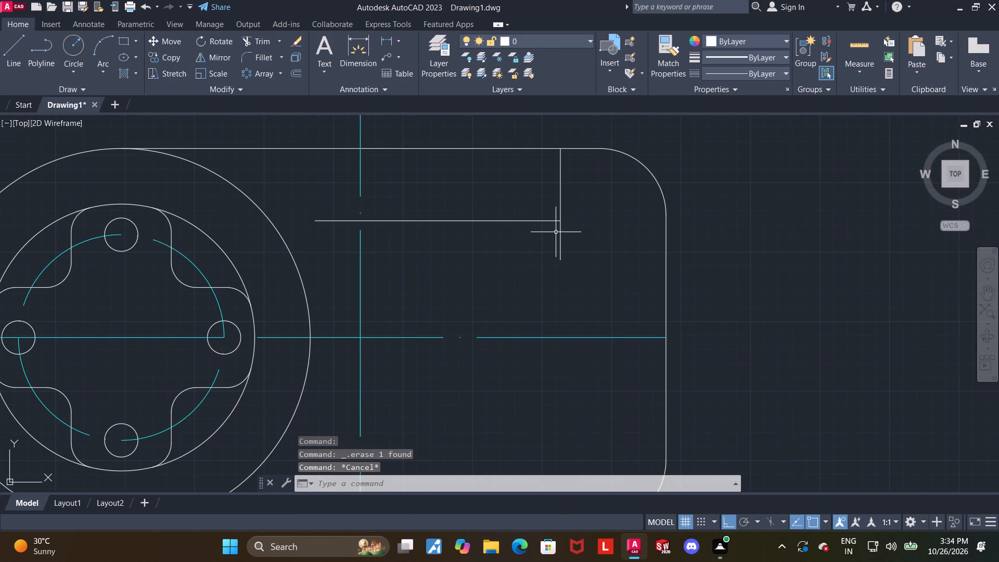
left_click(255, 41)
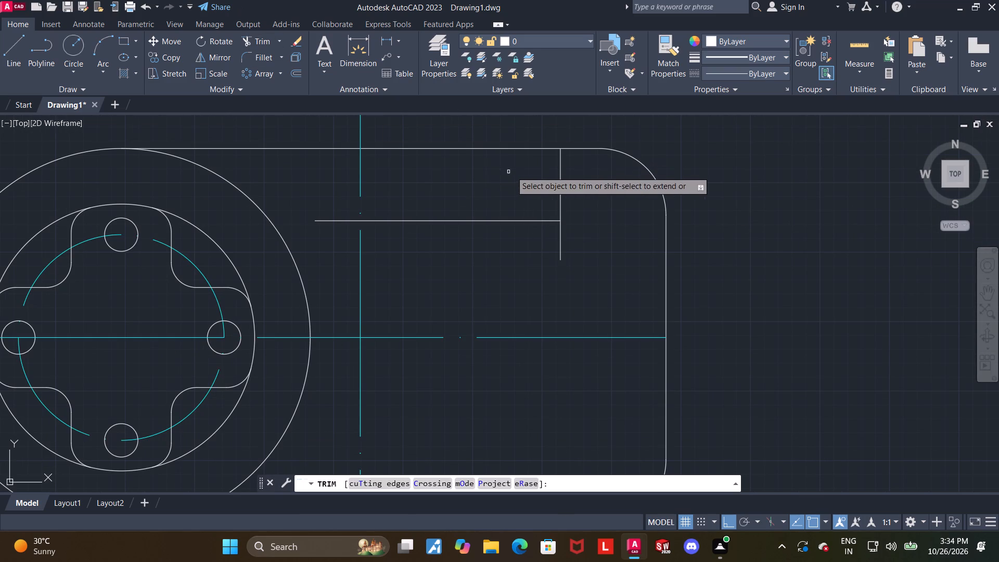
left_click_drag(516, 170, 556, 245)
key("Escape")
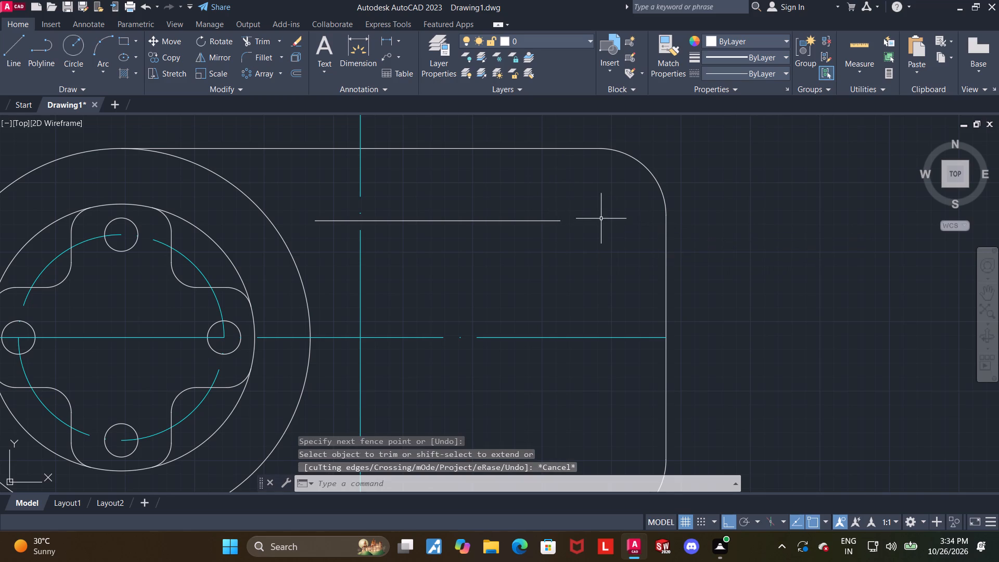
Draw a circle of radius 5 centred on the right end of the inner horizontal line.
middle_click_drag(597, 218, 586, 234)
left_click(74, 48)
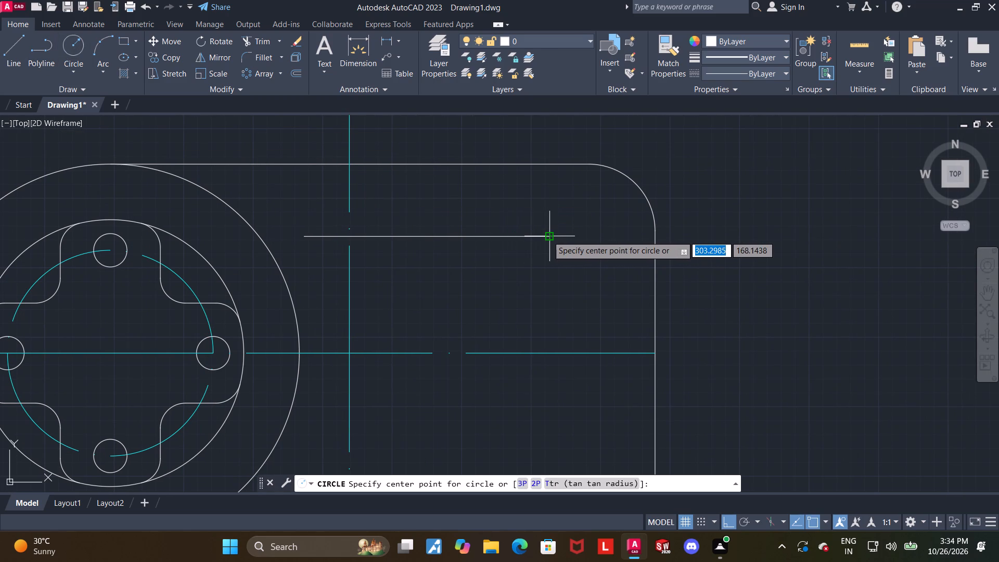
left_click(547, 236)
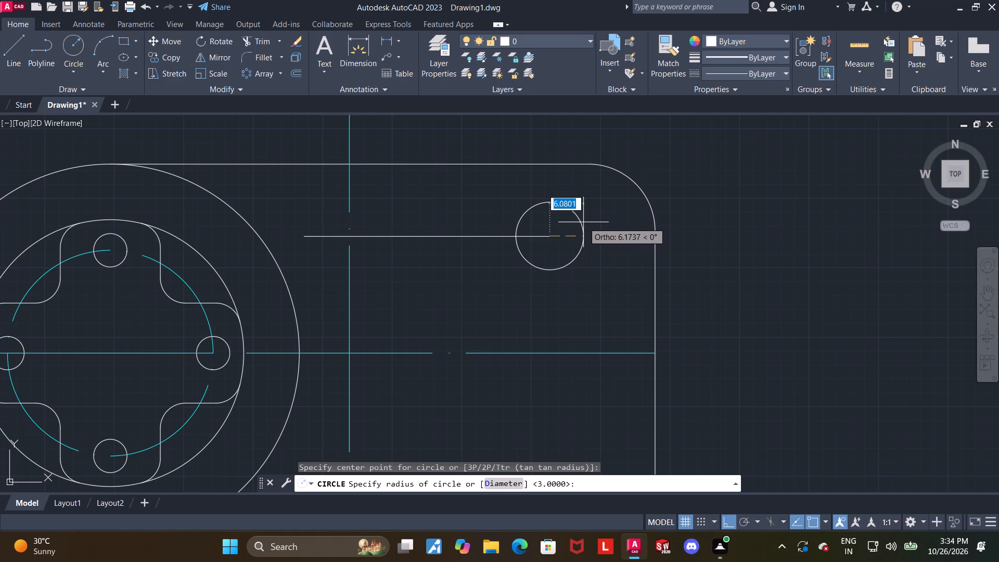
key("5")
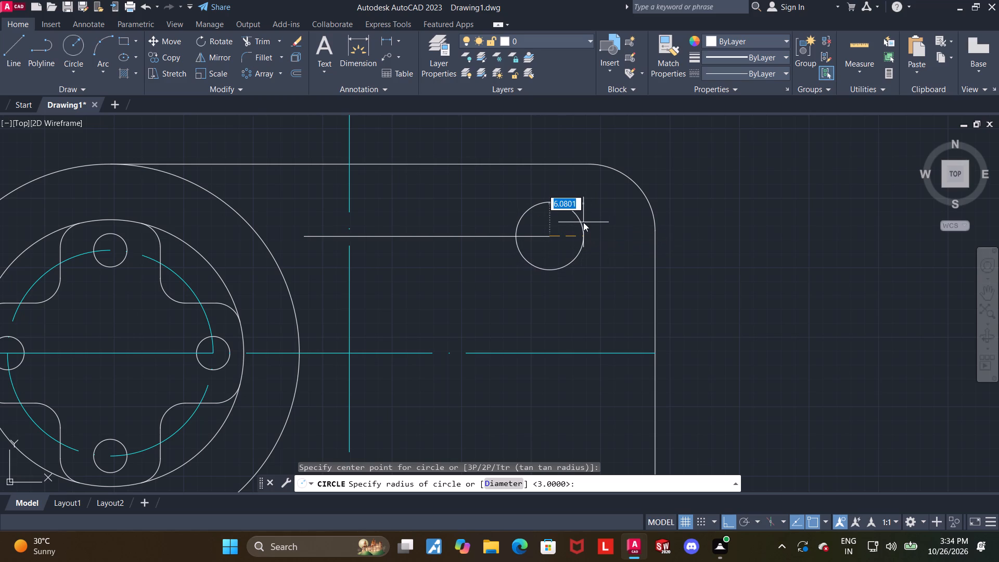
key("Return")
key("Escape")
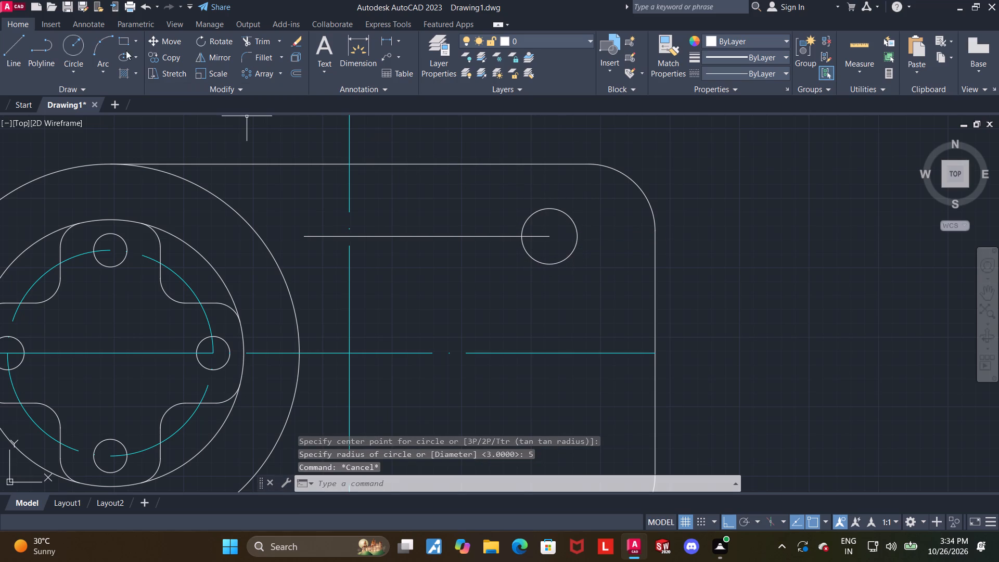
Draw a circle of radius 5 centred where the vertical centre line crosses the inner horizontal line.
left_click(87, 47)
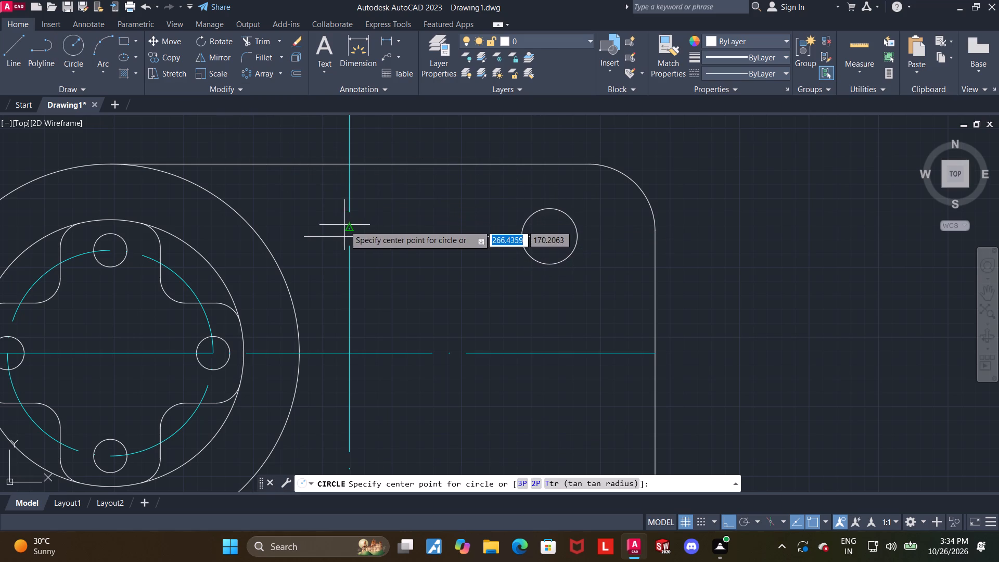
left_click(350, 237)
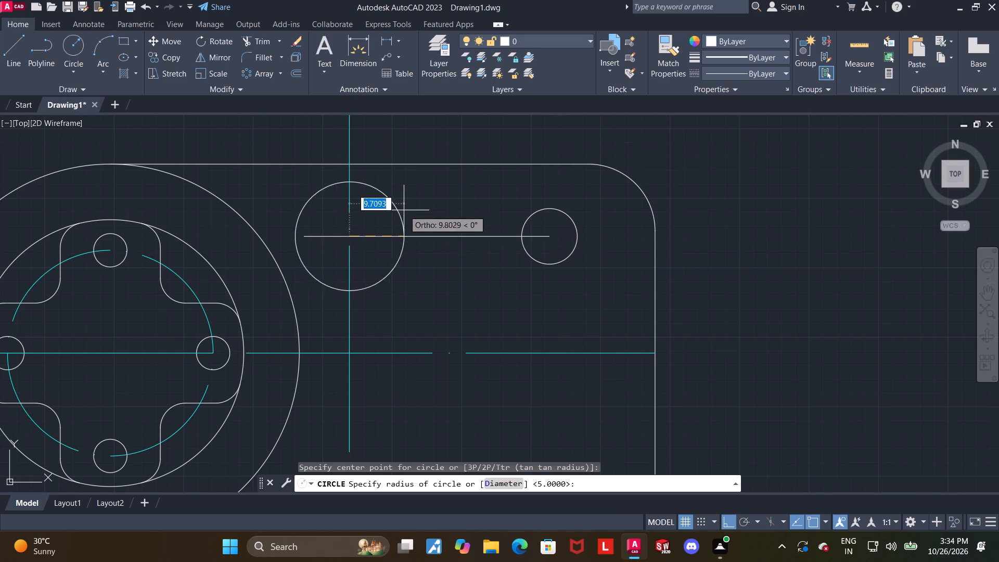
key("5")
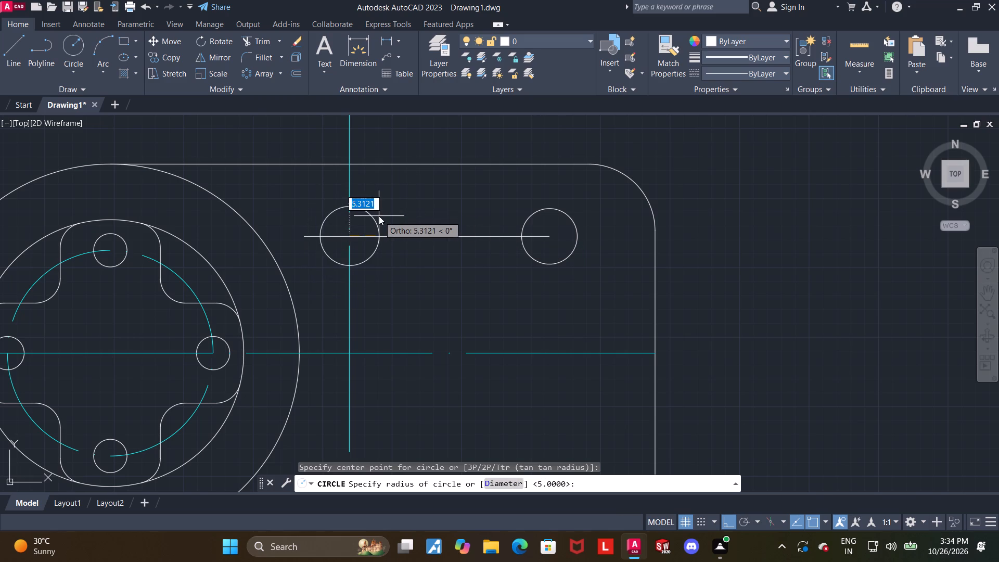
key("Return")
key("Escape")
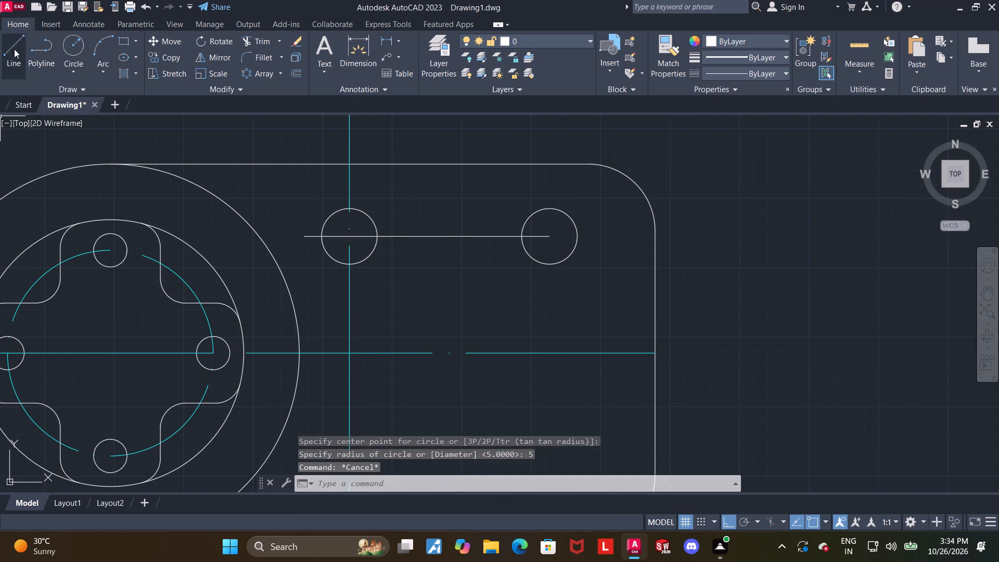
Draw two horizontal lines joining the tops and the bottoms of the two radius 5 circles.
left_click(14, 49)
left_click_drag(348, 210, 355, 210)
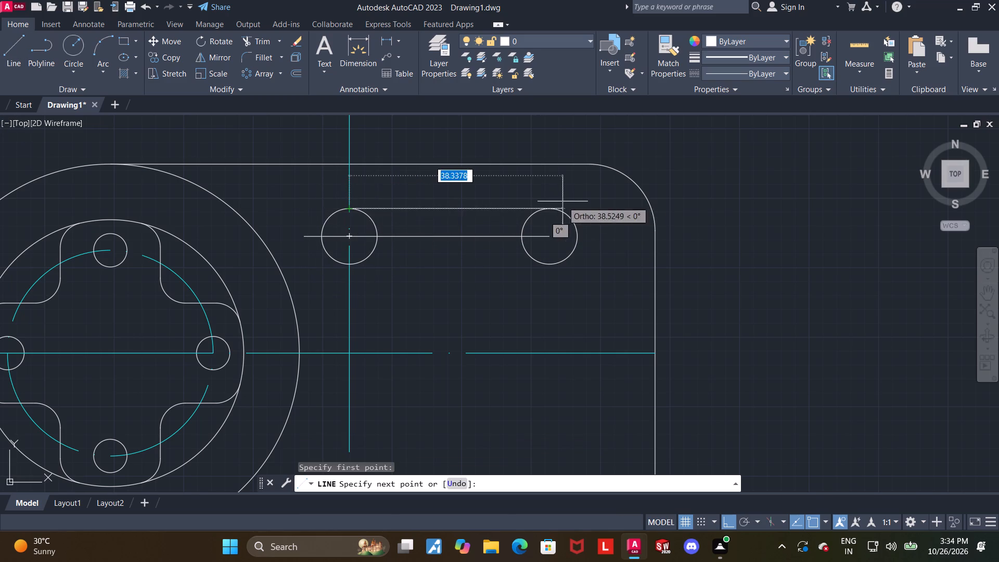
left_click(550, 207)
key("Escape")
key("Escape")
left_click(8, 56)
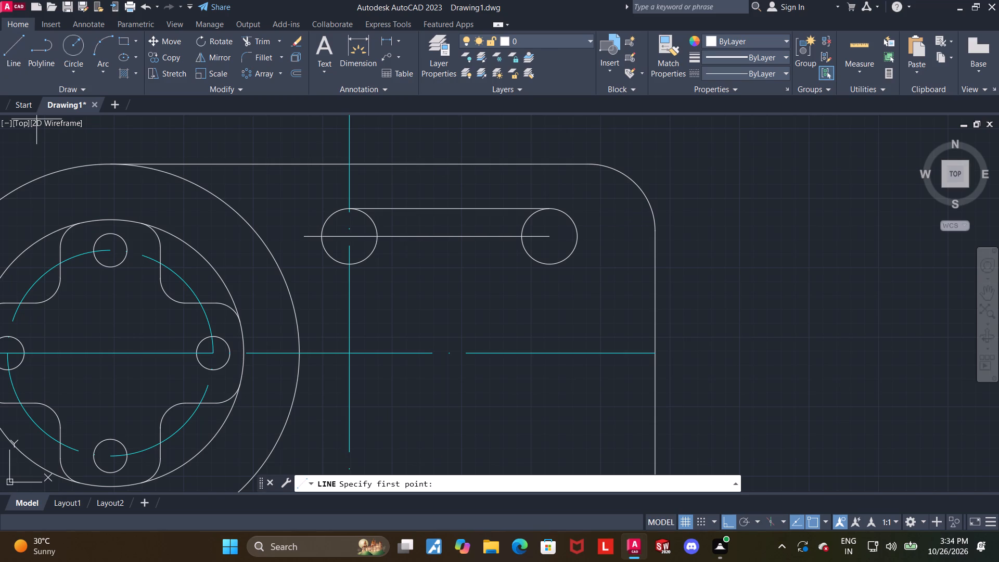
left_click(352, 262)
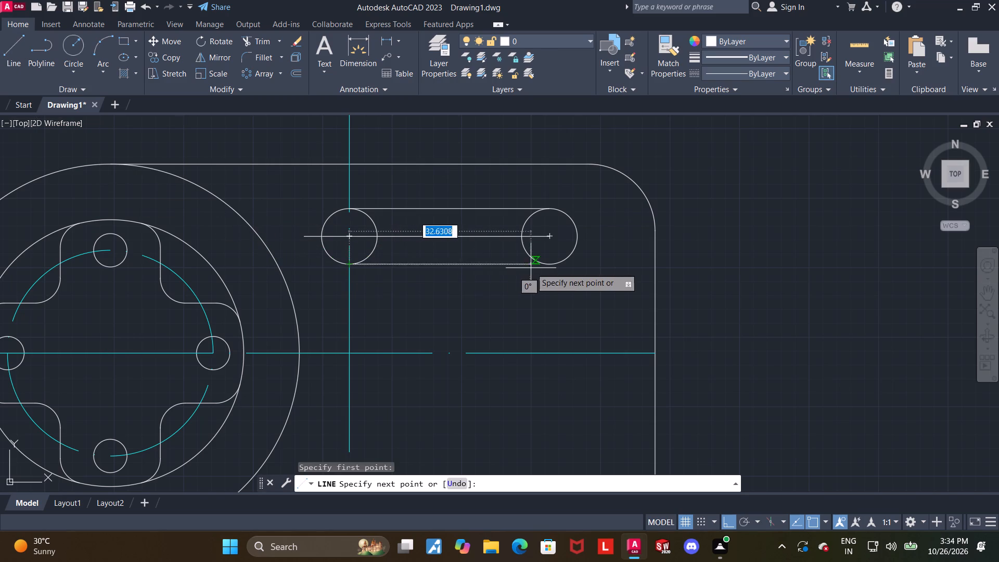
left_click(550, 265)
key("Escape")
key("Escape")
Trim away the inner halves of both radius 5 circles to leave a closed slot outline.
left_click(264, 40)
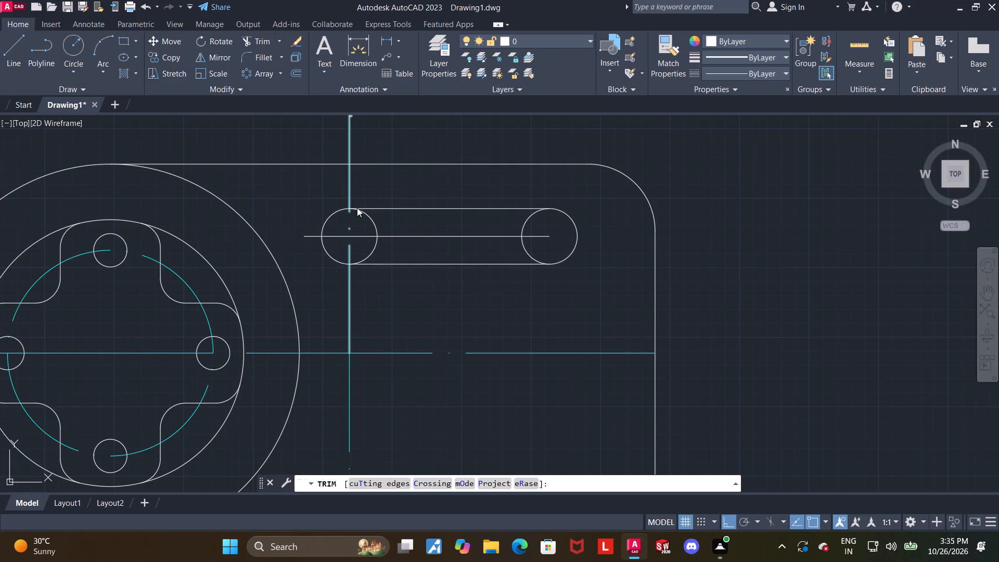
left_click(373, 247)
left_click(374, 220)
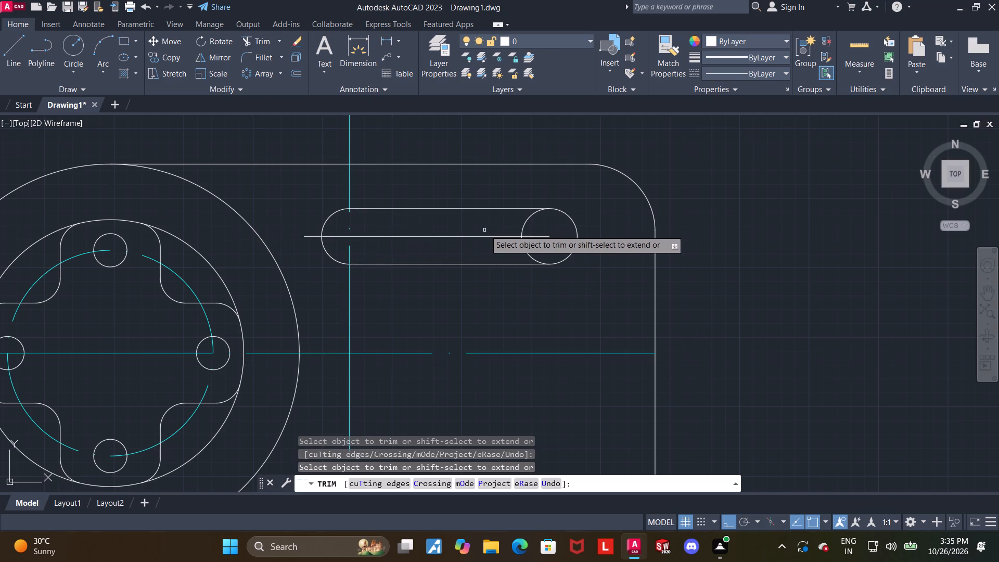
left_click(524, 226)
left_click(524, 247)
key("Escape")
Draw a line from the right end of the slot's centre line past the slot's rounded end and join the two lines.
scroll(529, 262, "down", 2)
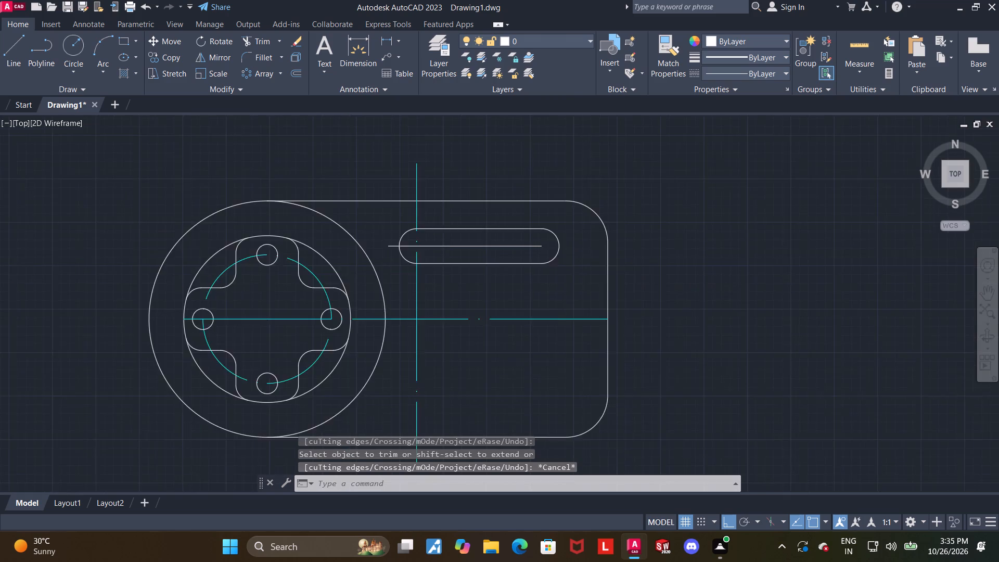
scroll(655, 283, "up", 1)
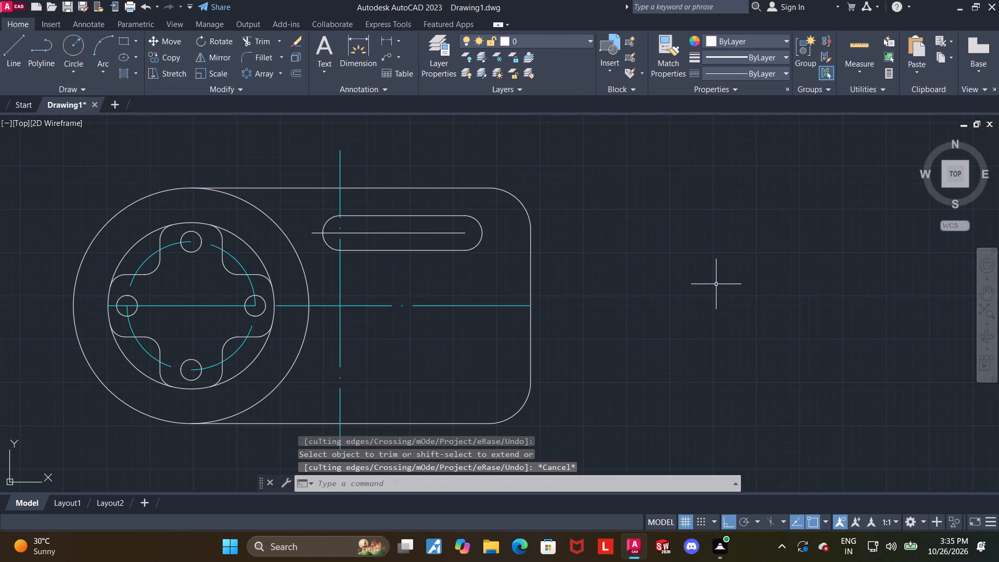
middle_click_drag(716, 284, 641, 284)
scroll(367, 265, "up", 1)
key("Escape")
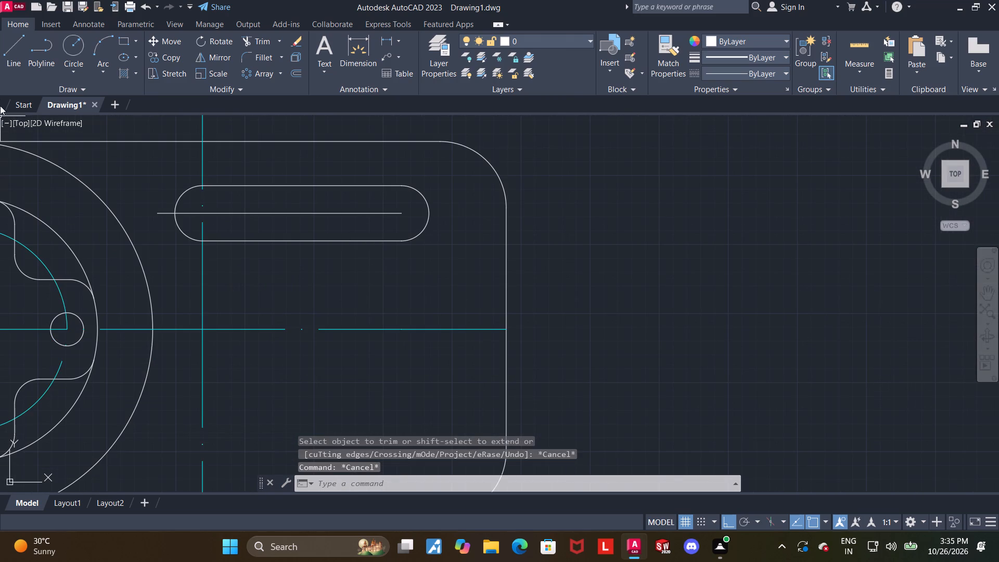
left_click(4, 54)
left_click(401, 212)
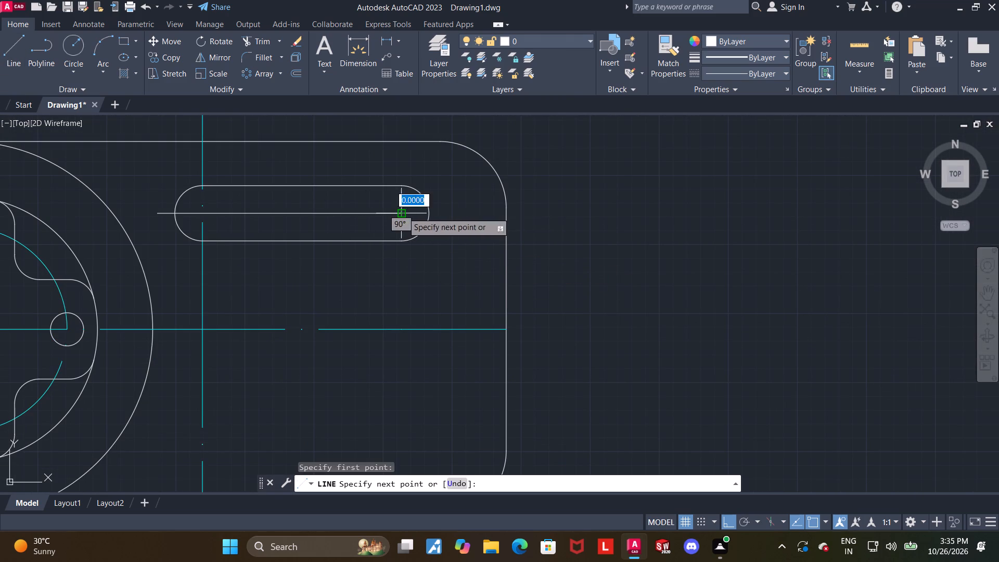
left_click(452, 210)
key("Escape")
left_click(412, 226)
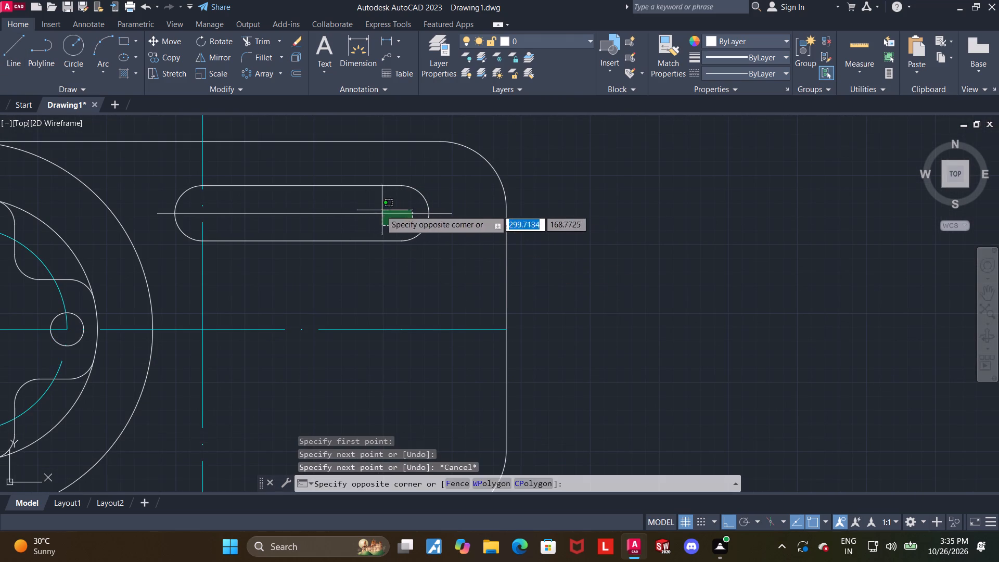
left_click(379, 209)
key("j")
key("Return")
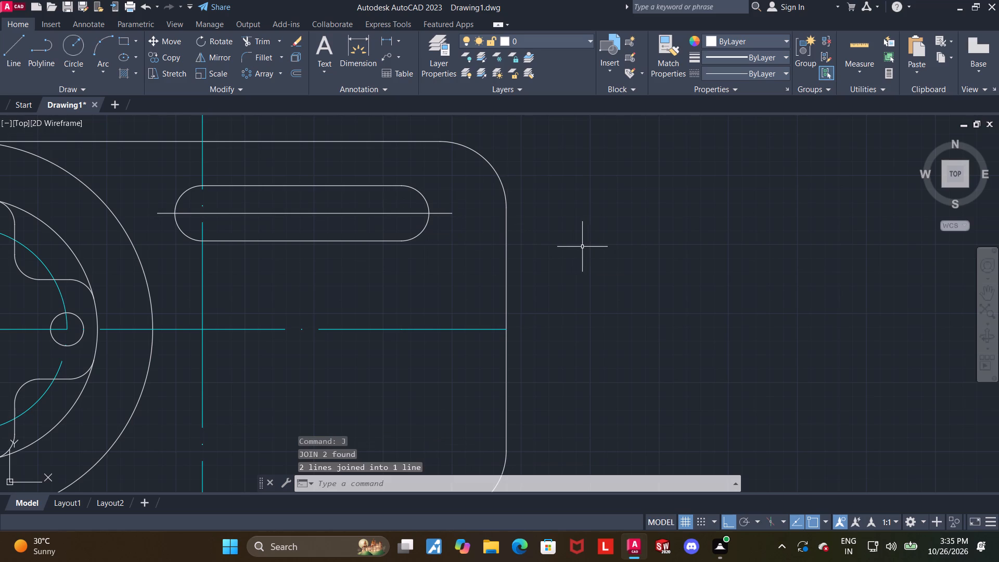
Set the slot's horizontal centre line to linetype ACAD_ISO04W100 and colour cyan.
left_click(349, 212)
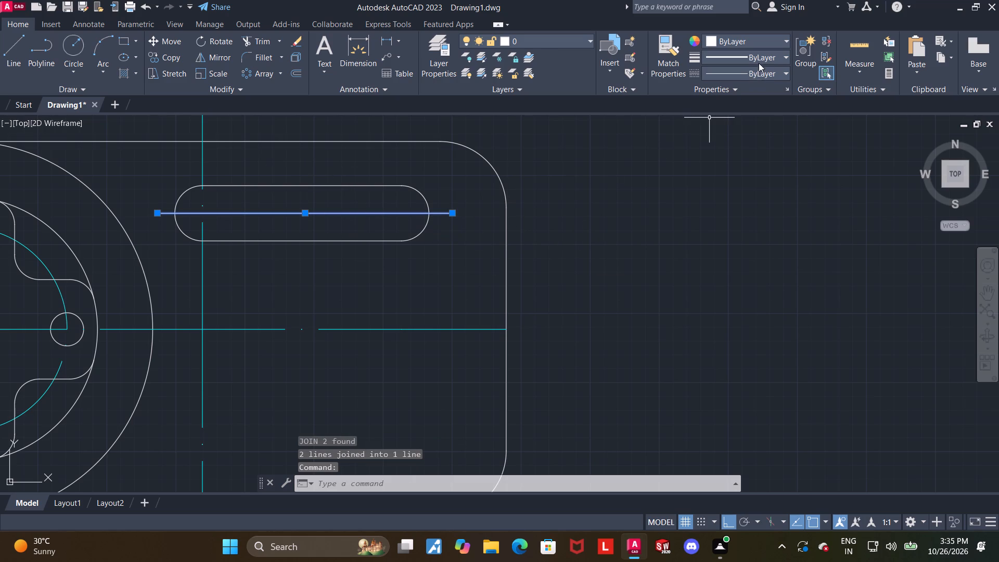
left_click(759, 70)
left_click(759, 112)
left_click(762, 40)
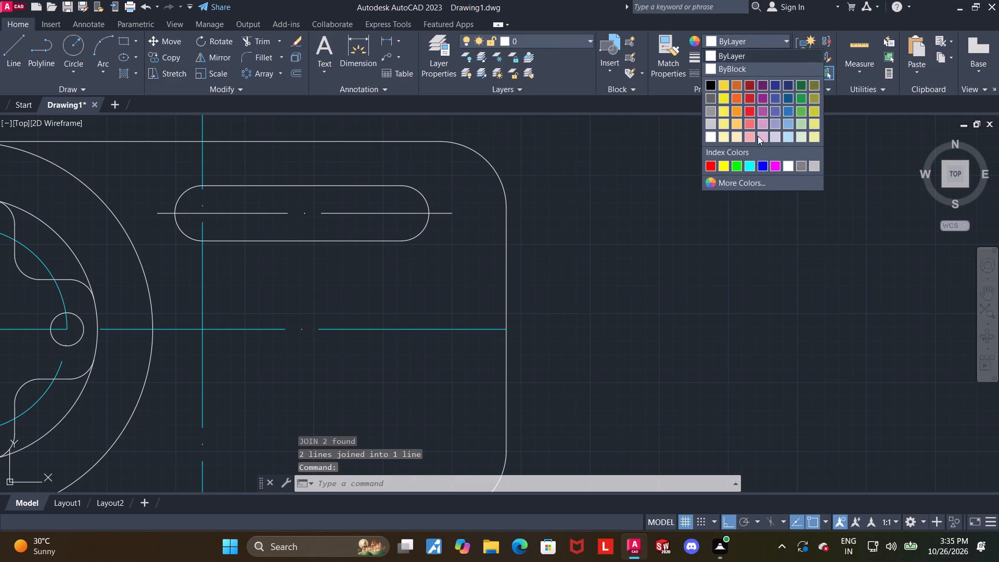
left_click(752, 163)
key("Escape")
Draw a vertical line about 55 long downward from the right end of the slot's top edge.
scroll(698, 187, "down", 1)
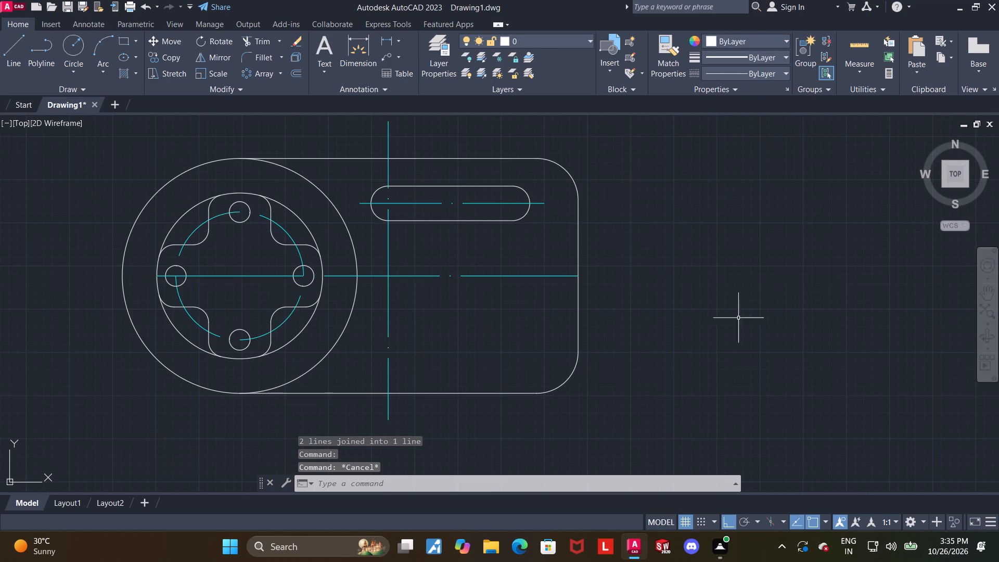
middle_click_drag(734, 359, 746, 319)
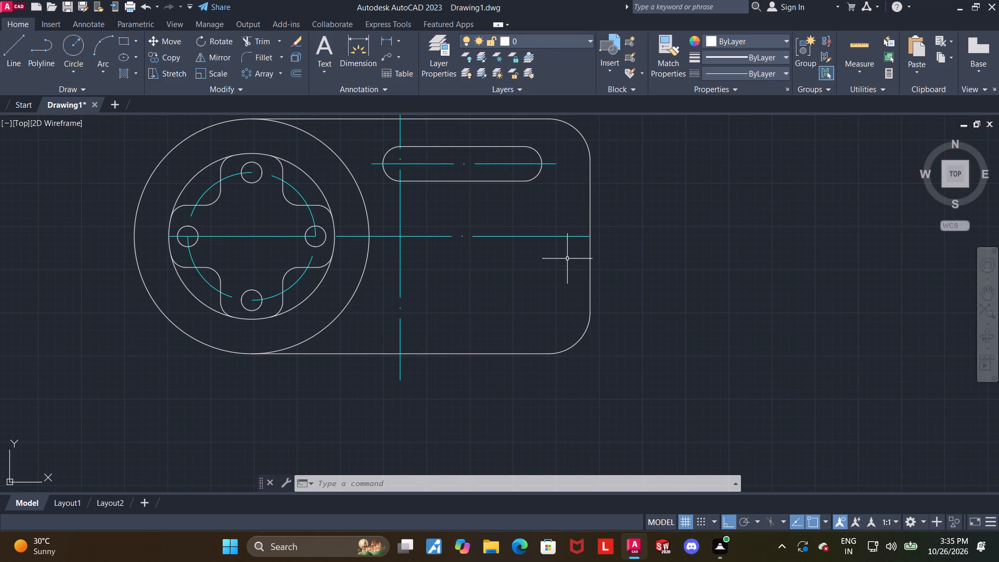
middle_click_drag(557, 249, 517, 301)
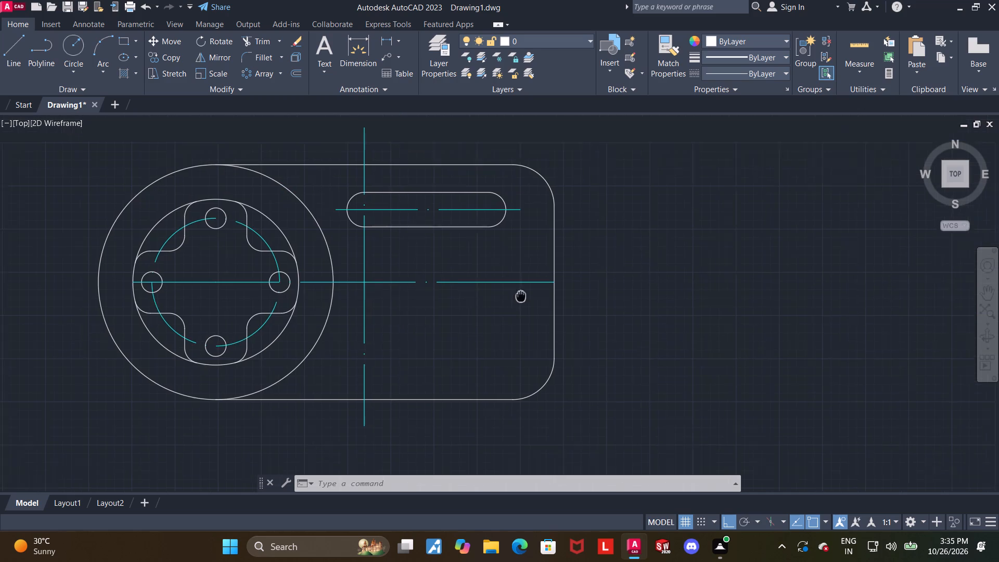
middle_click_drag(517, 301, 506, 317)
left_click(13, 36)
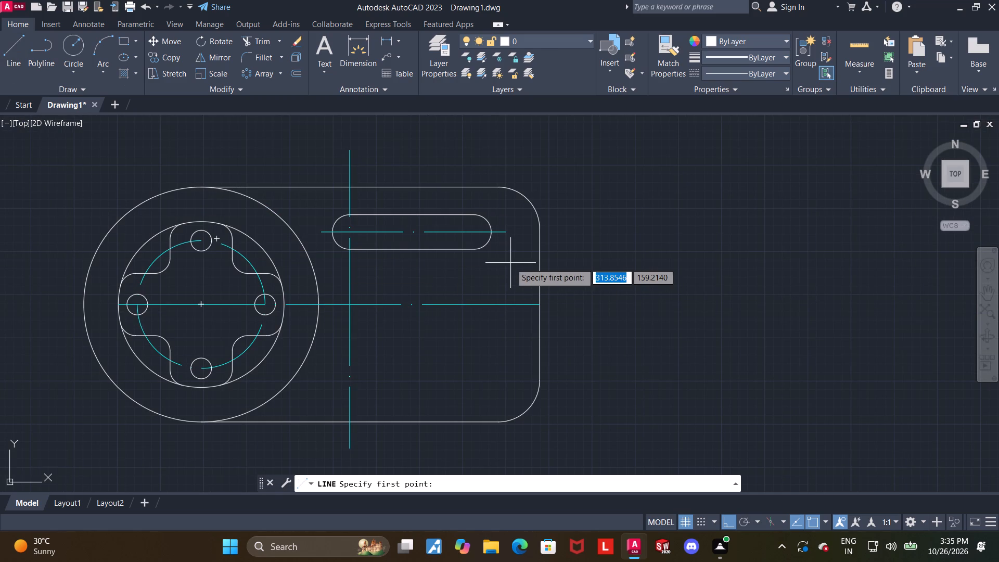
left_click(476, 214)
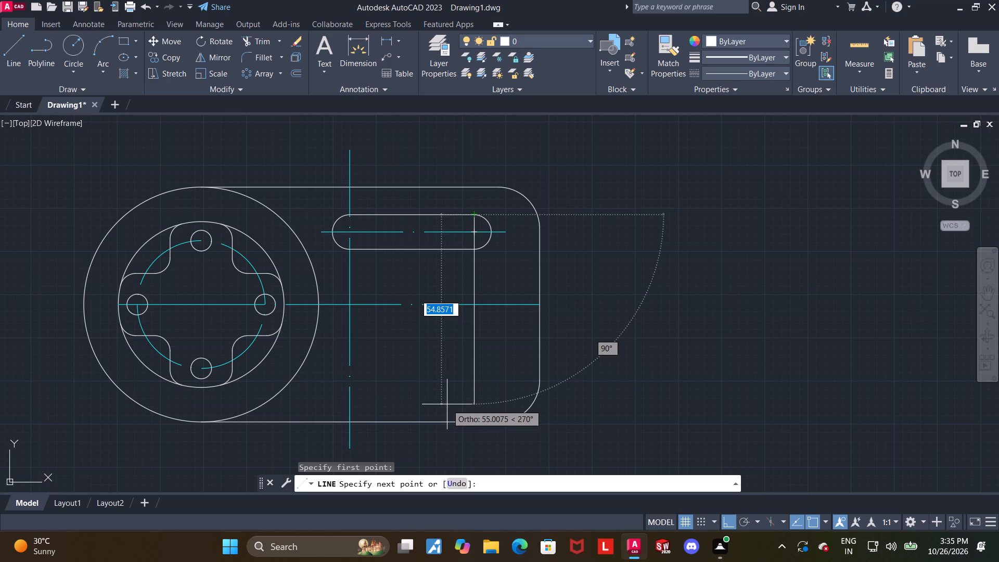
left_click(447, 404)
key("Escape")
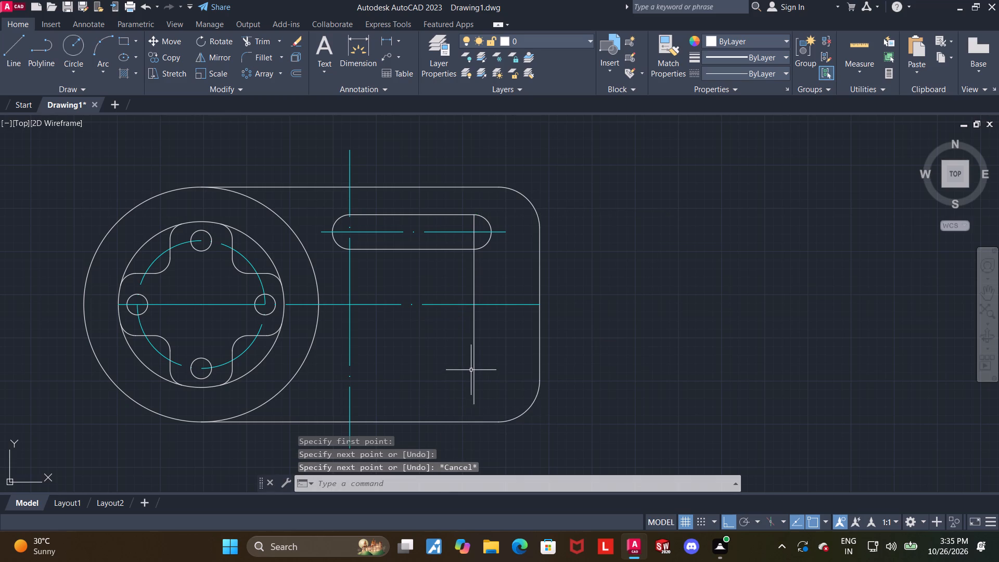
Set the new vertical line below the slot's right end to linetype ACAD_ISO04W100 and colour cyan.
left_click(472, 370)
left_click(743, 71)
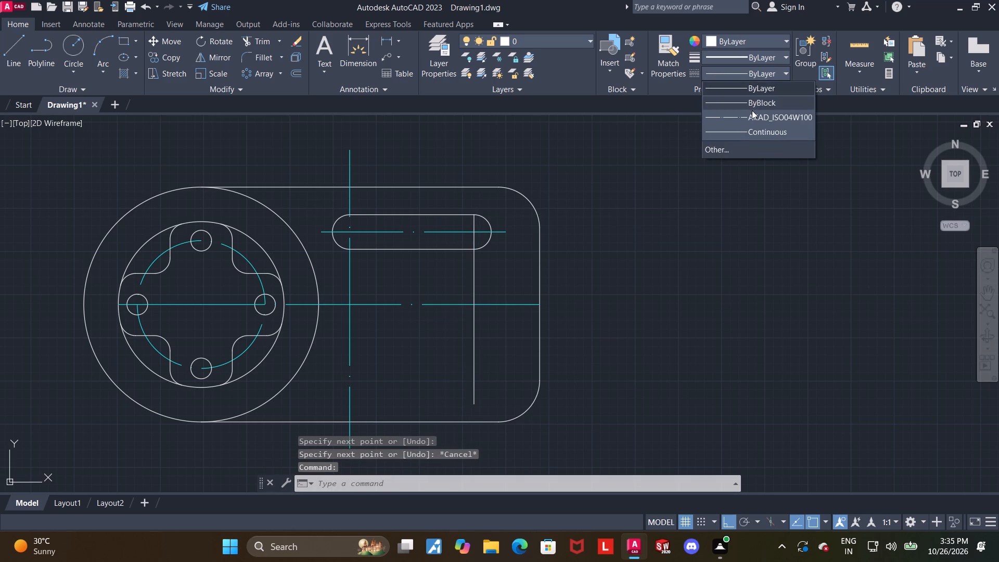
left_click(752, 110)
left_click(752, 69)
left_click(750, 123)
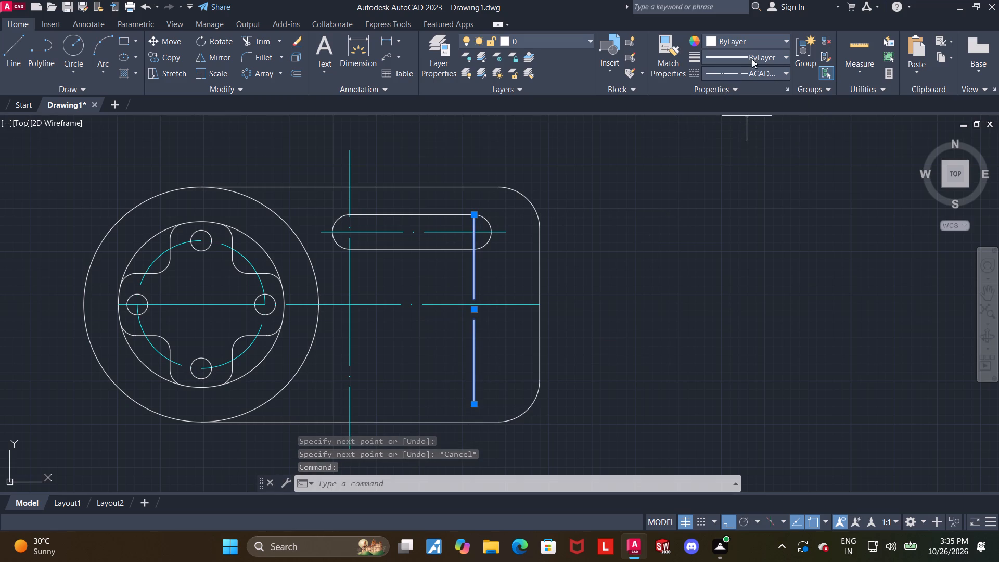
left_click(751, 34)
left_click(752, 165)
key("Escape")
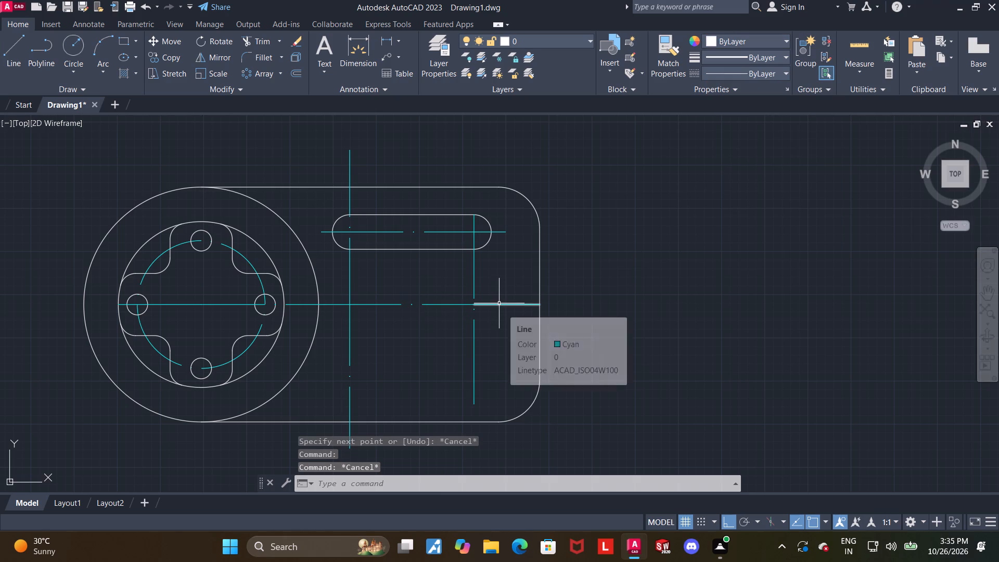
Join the four collinear segments of the part's main horizontal centre line into one line.
scroll(650, 342, "up", 1)
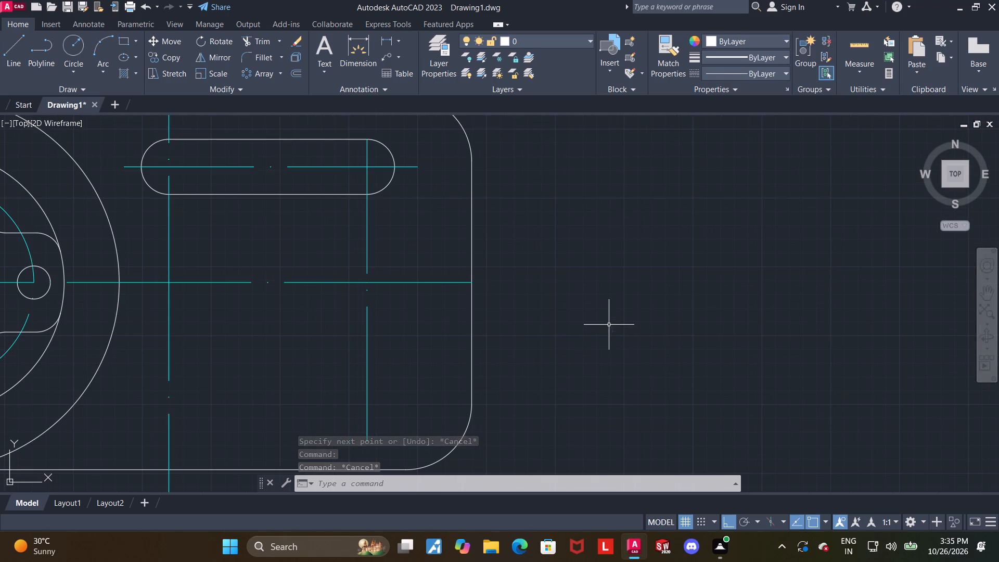
scroll(598, 316, "down", 1)
left_click(500, 296)
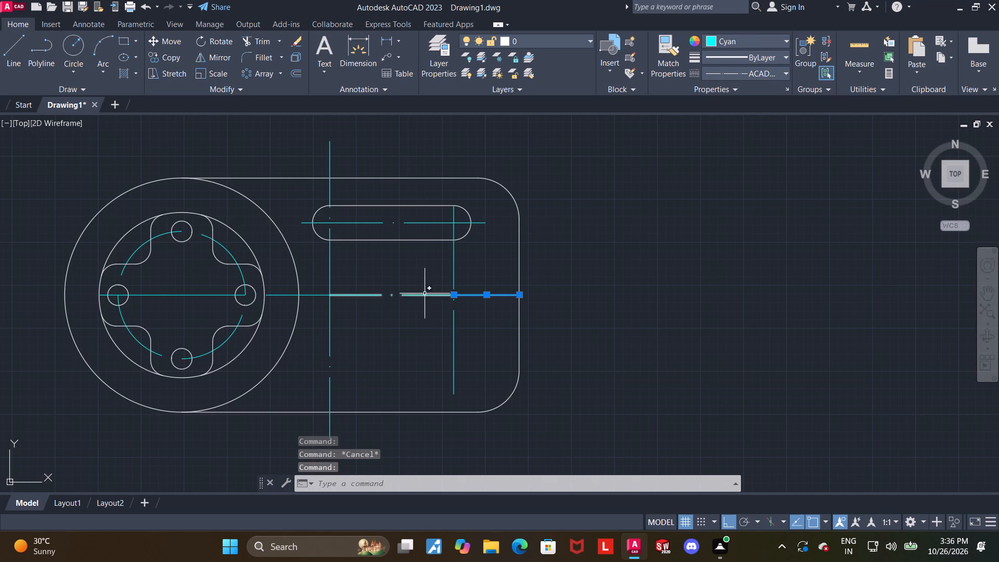
left_click(427, 293)
left_click(306, 296)
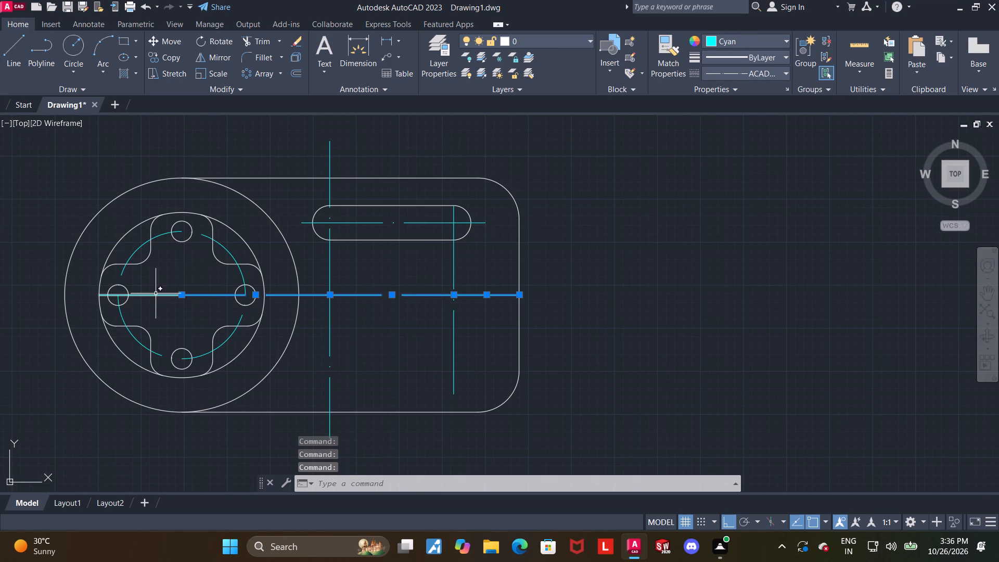
left_click(156, 293)
key("j")
key("Return")
key("Escape")
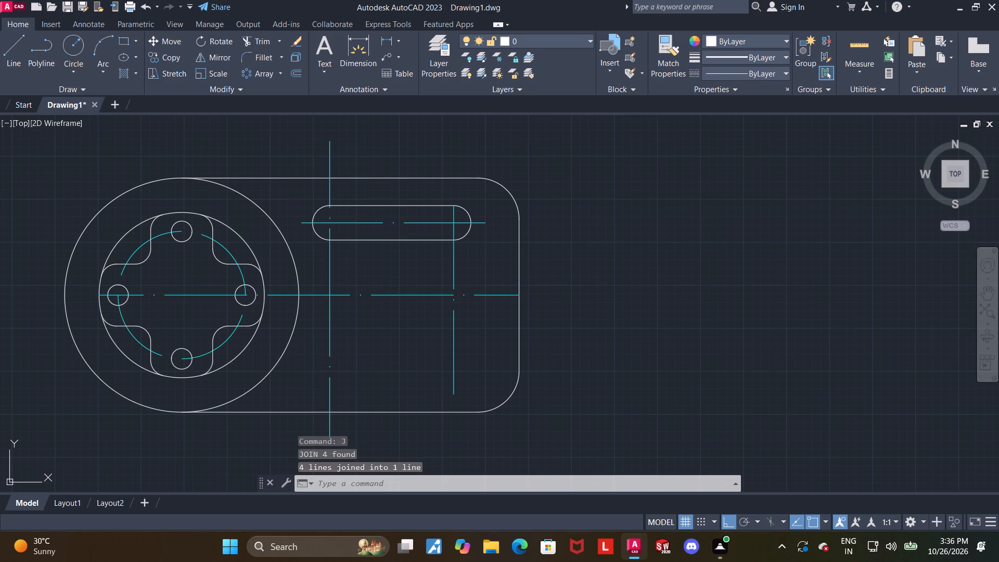
Draw a circle of radius 8 centred where the right vertical centre line crosses the main horizontal centre line.
scroll(582, 307, "up", 1)
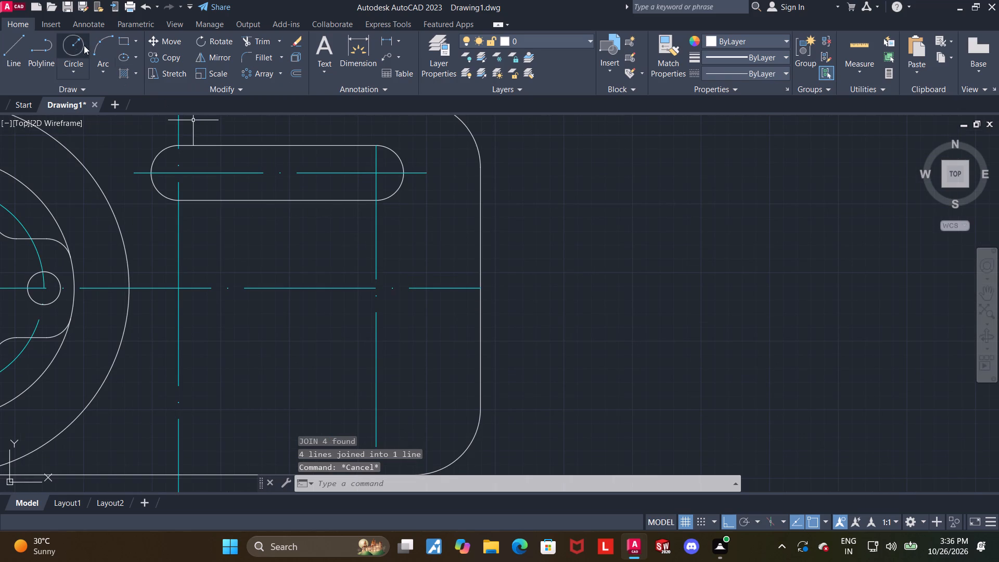
left_click(80, 44)
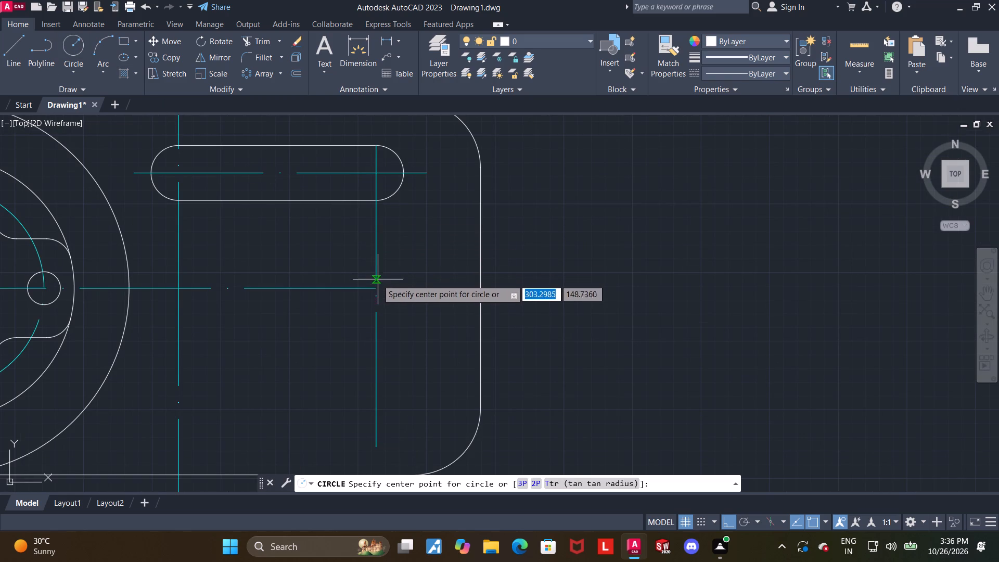
left_click(376, 289)
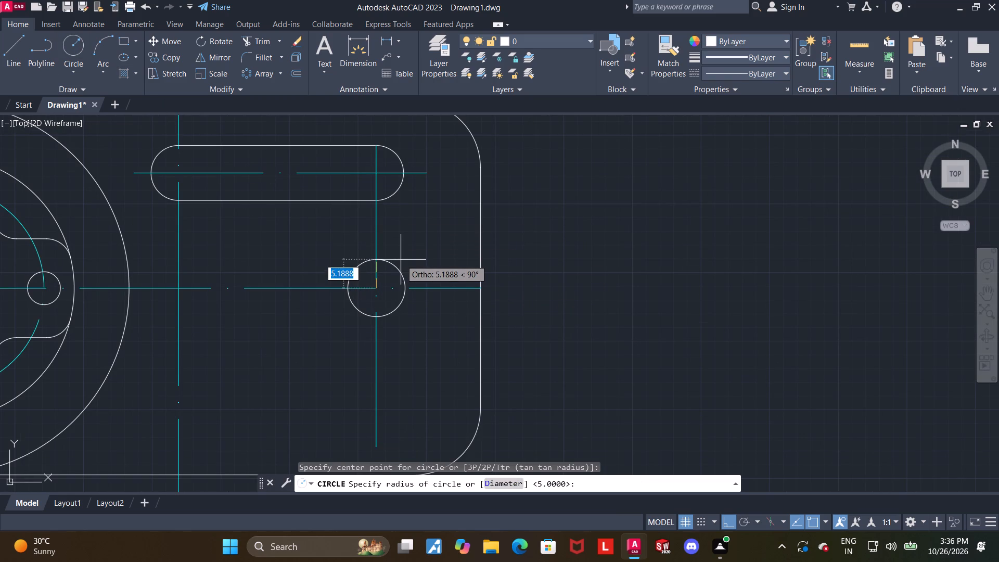
key("8")
key("Return")
key("Escape")
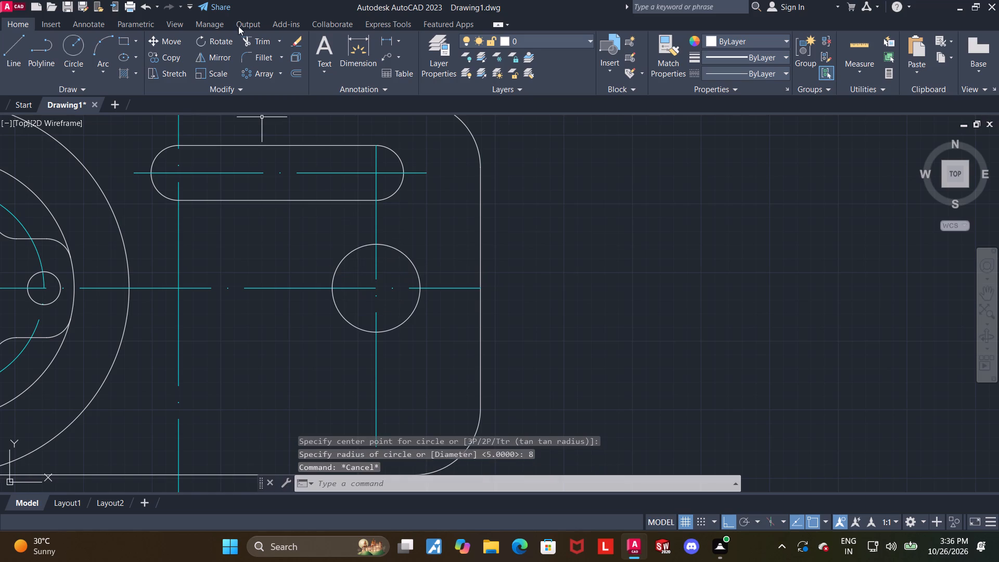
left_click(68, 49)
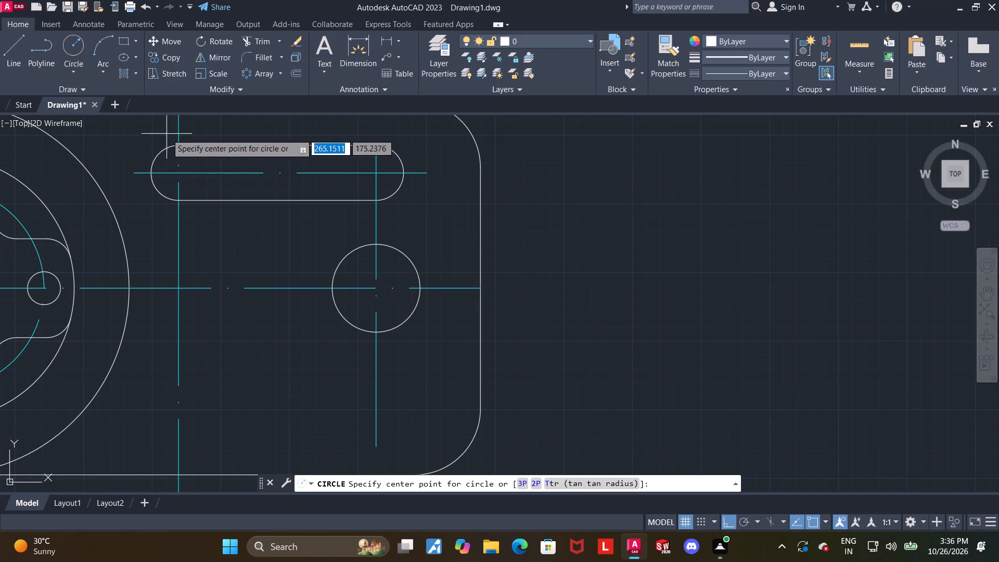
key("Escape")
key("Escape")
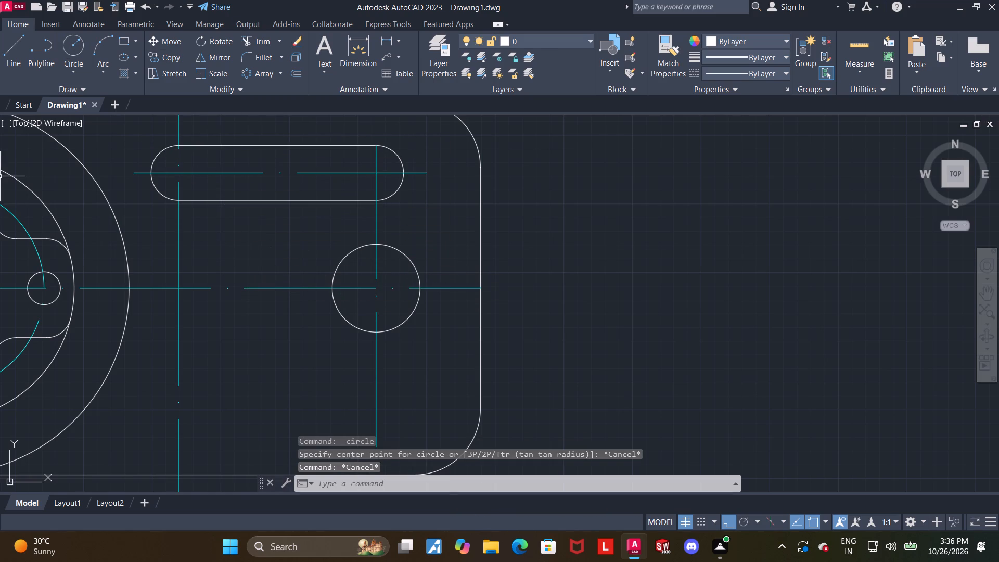
Draw a horizontal construction line 26 long leftward from the centre of the radius 8 circle.
left_click(6, 42)
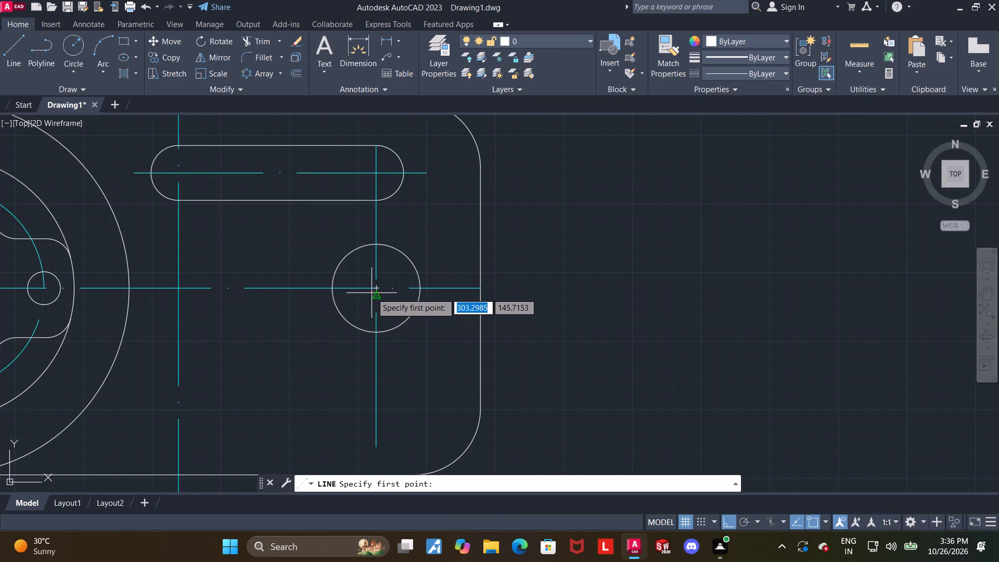
left_click(378, 289)
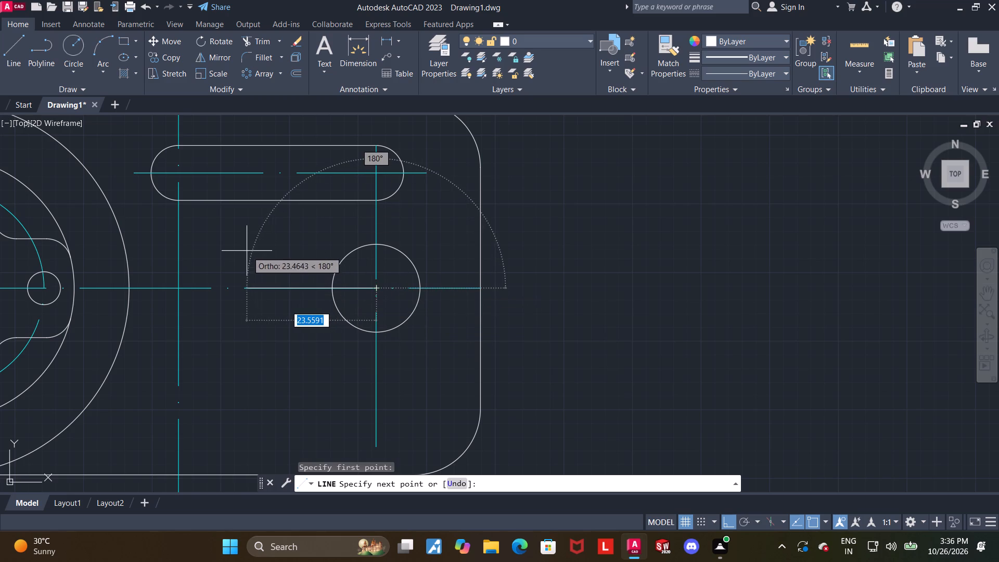
type("26")
key("Return")
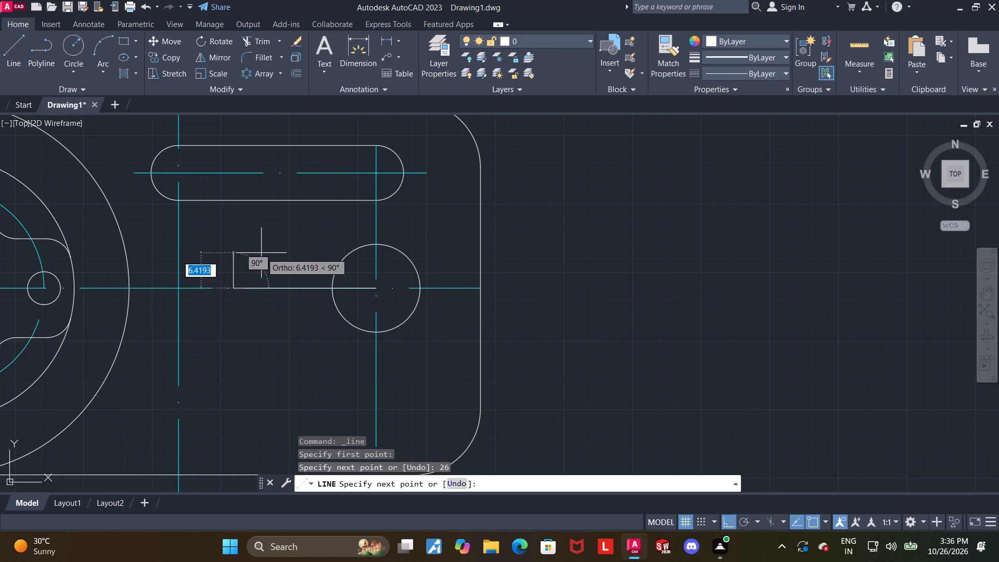
key("Escape")
Draw a circle of radius 8 centred on the left end of the 26-long construction line.
left_click(75, 48)
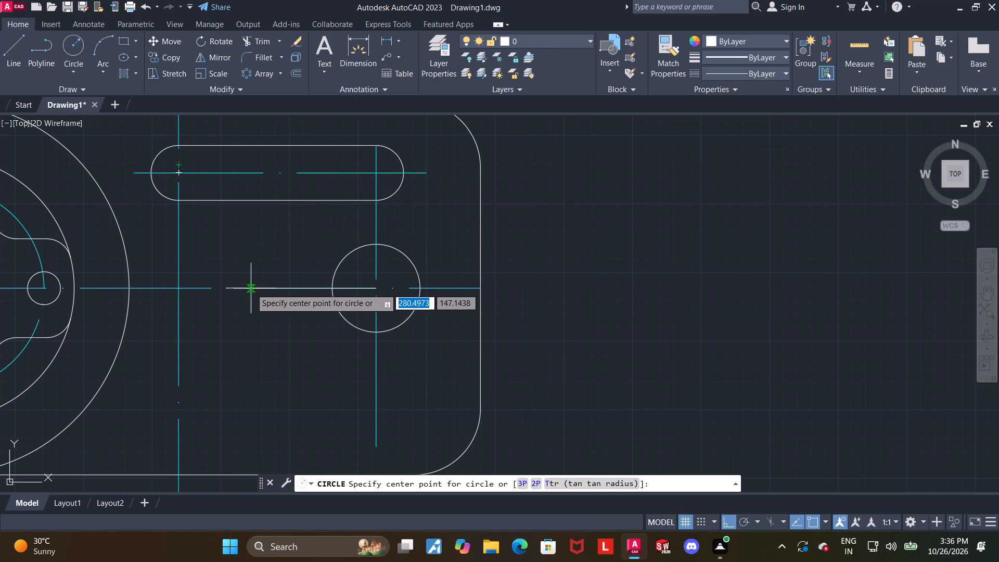
left_click(235, 289)
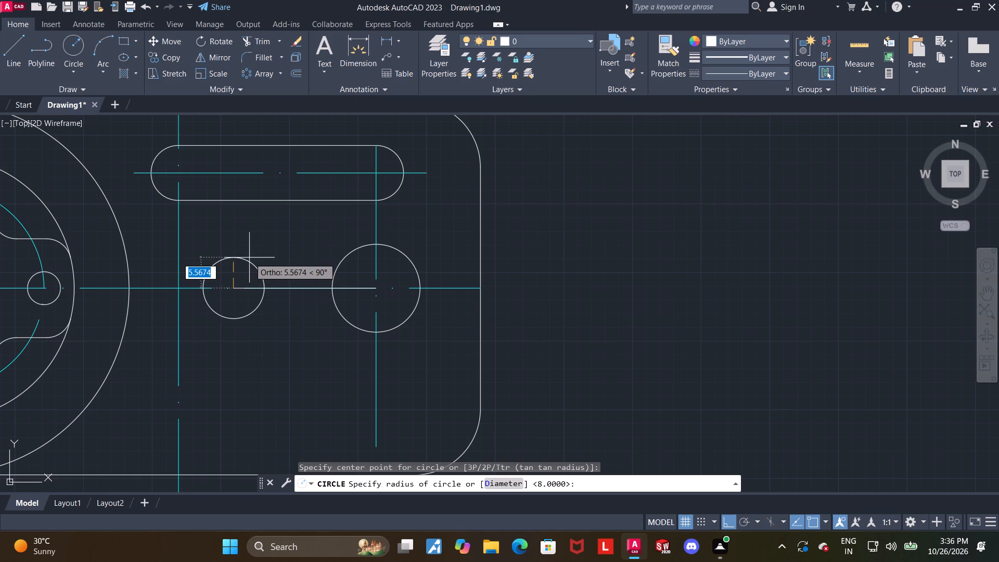
key("8")
key("Return")
key("Escape")
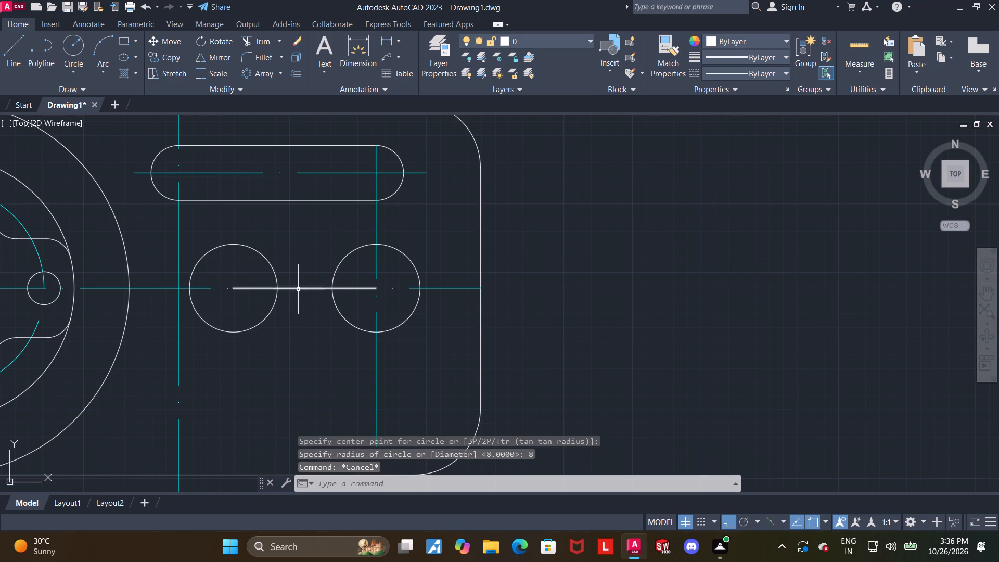
Delete the horizontal construction line between the two radius 8 circles' centres.
left_click(296, 286)
key("Escape")
left_click(301, 288)
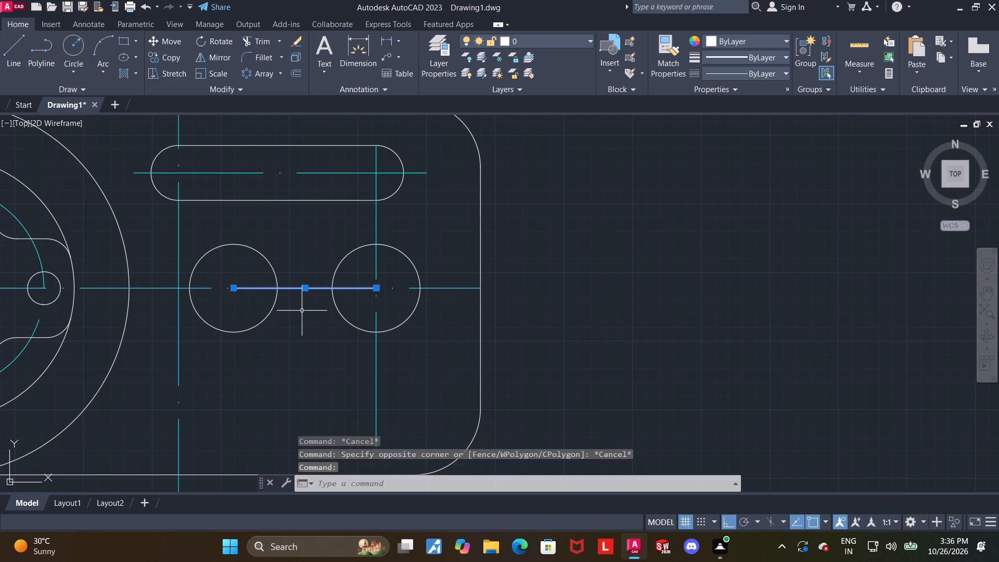
key("Delete")
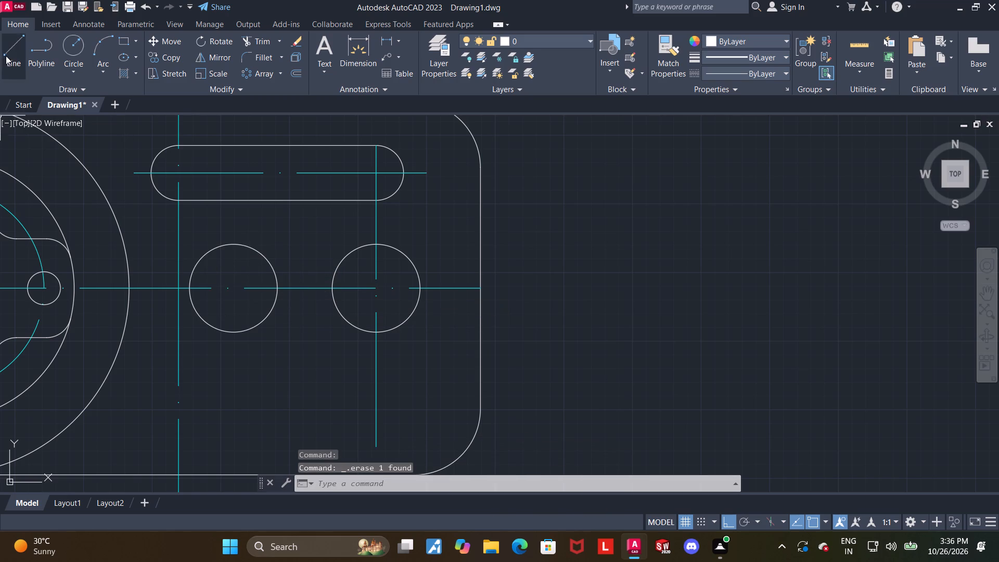
Connect the bottom points and the top points of the two radius 8 circles with horizontal lines.
left_click(6, 56)
left_click(229, 331)
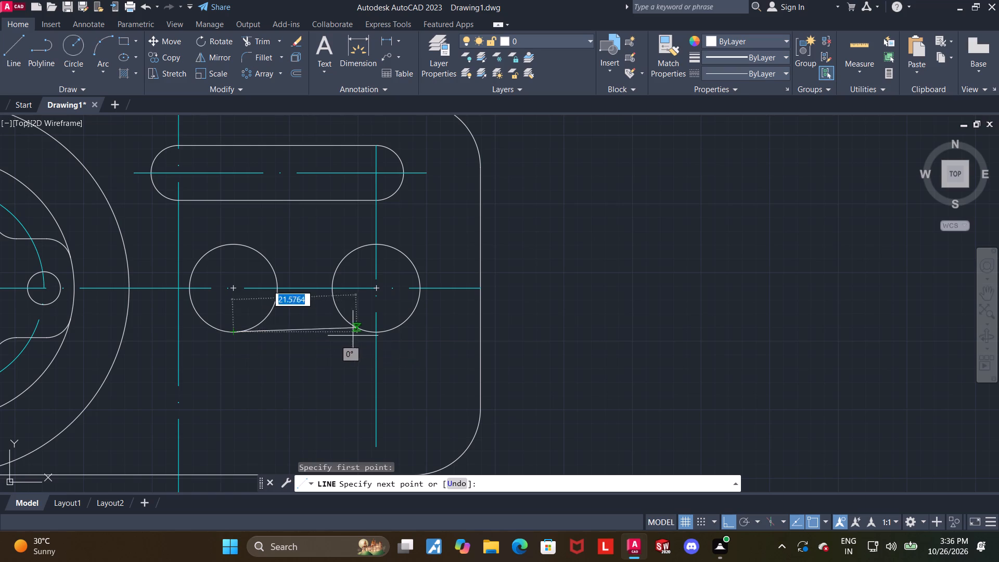
left_click(380, 335)
key("Escape")
left_click(11, 59)
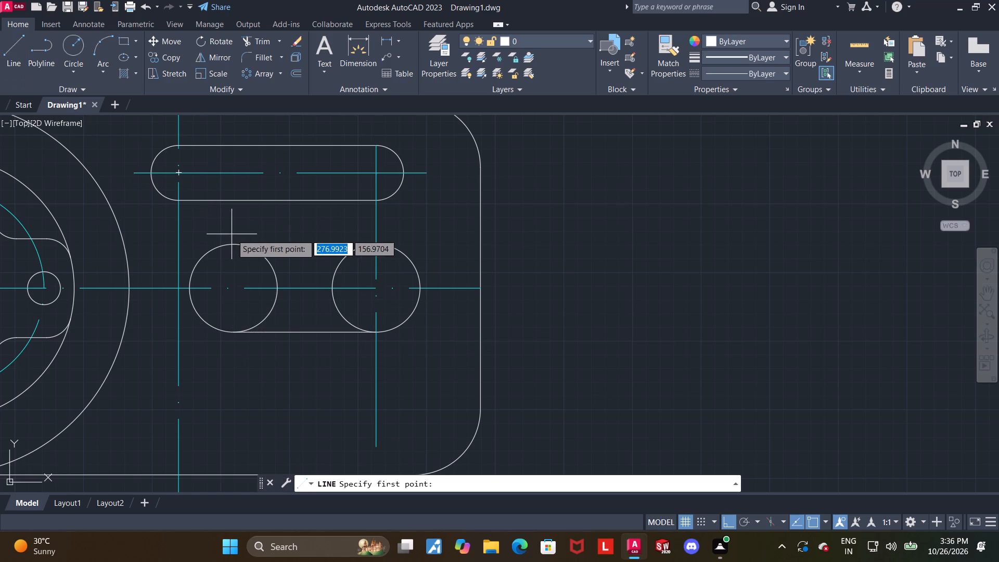
left_click(235, 246)
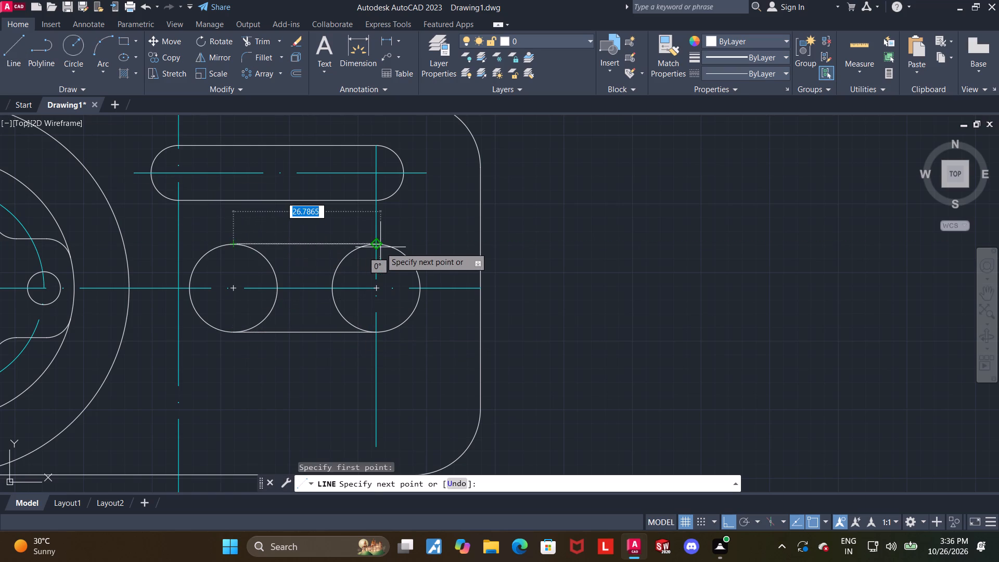
left_click(379, 246)
key("Escape")
key("Escape")
Trim the inner halves of the two radius 8 circles to form the middle slot.
left_click(258, 44)
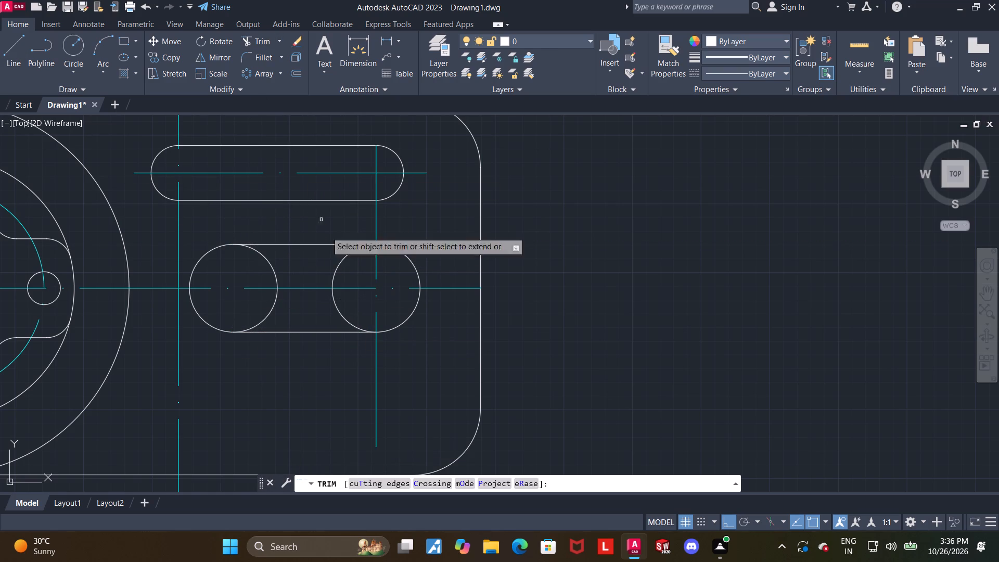
left_click_drag(349, 279, 266, 273)
left_click_drag(345, 299, 234, 298)
key("Escape")
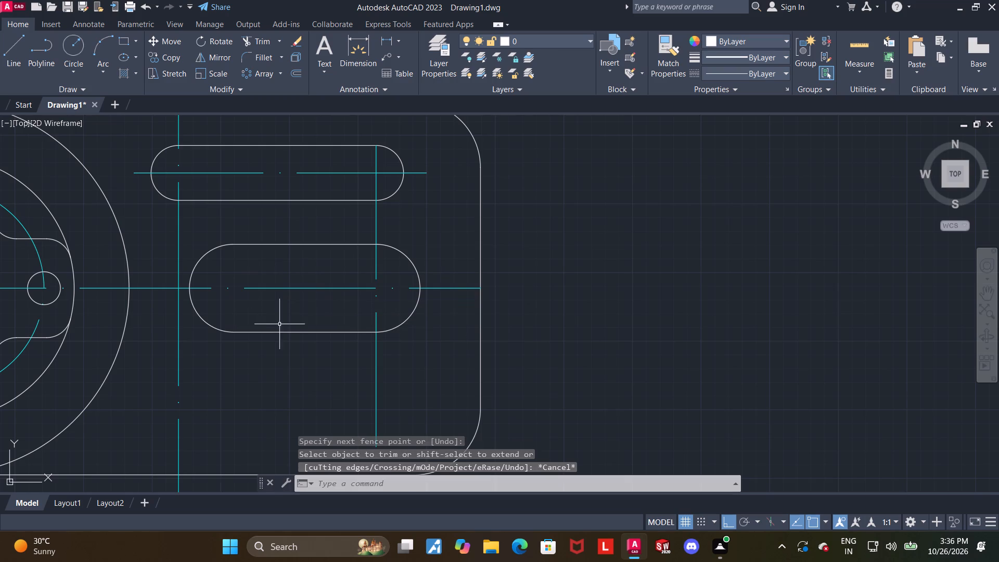
scroll(296, 321, "down", 2)
key("Escape")
scroll(304, 274, "up", 1)
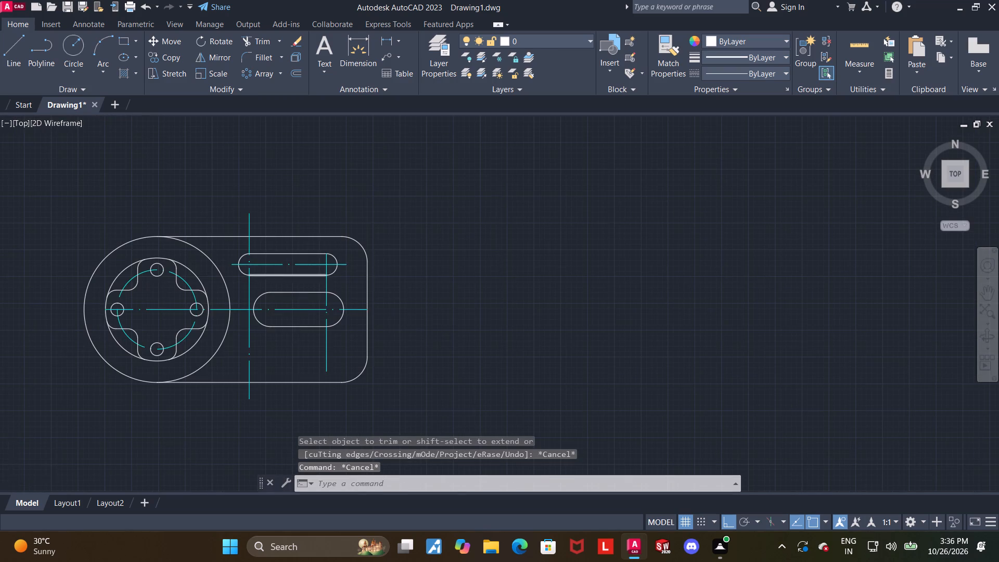
Join the upper slot's two straight edges and two end arcs into one polyline.
left_click(304, 274)
left_click(200, 268)
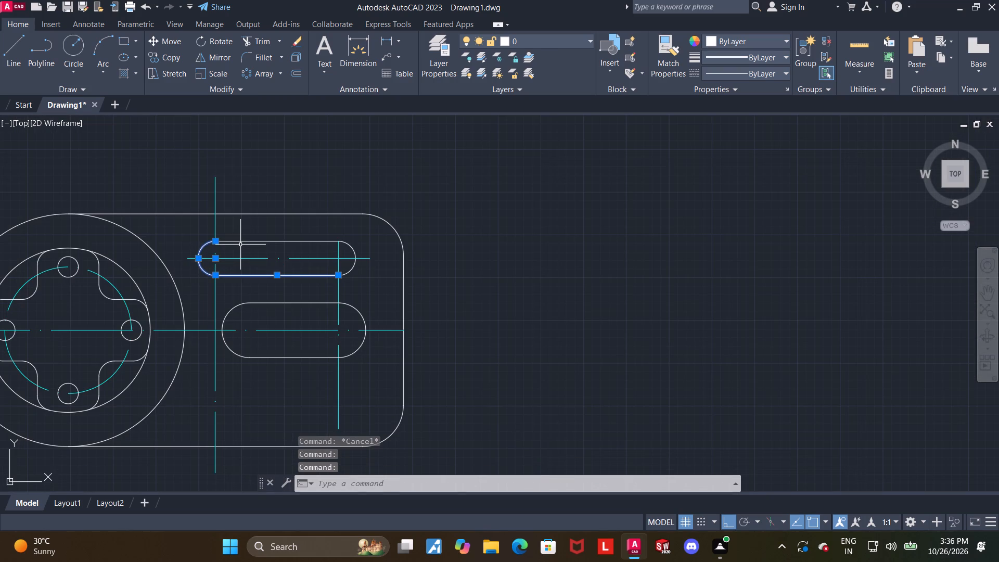
left_click(241, 243)
left_click(347, 273)
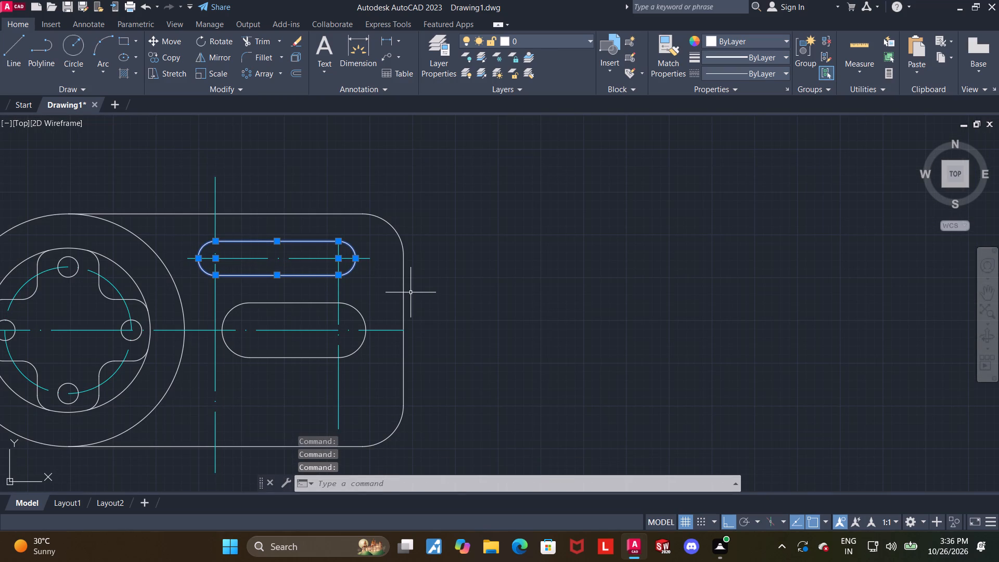
key("j")
key("Return")
scroll(431, 301, "down", 1)
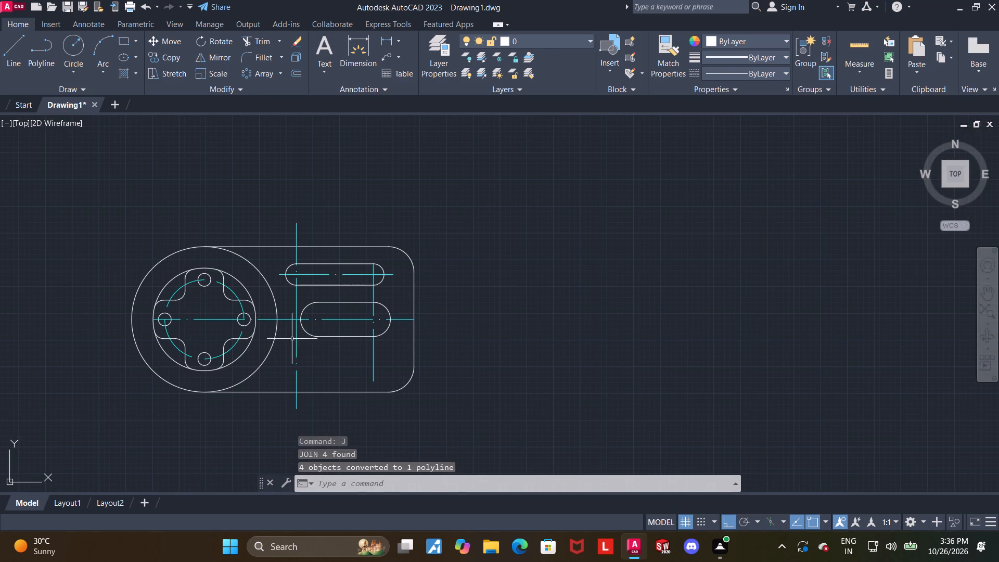
key("Escape")
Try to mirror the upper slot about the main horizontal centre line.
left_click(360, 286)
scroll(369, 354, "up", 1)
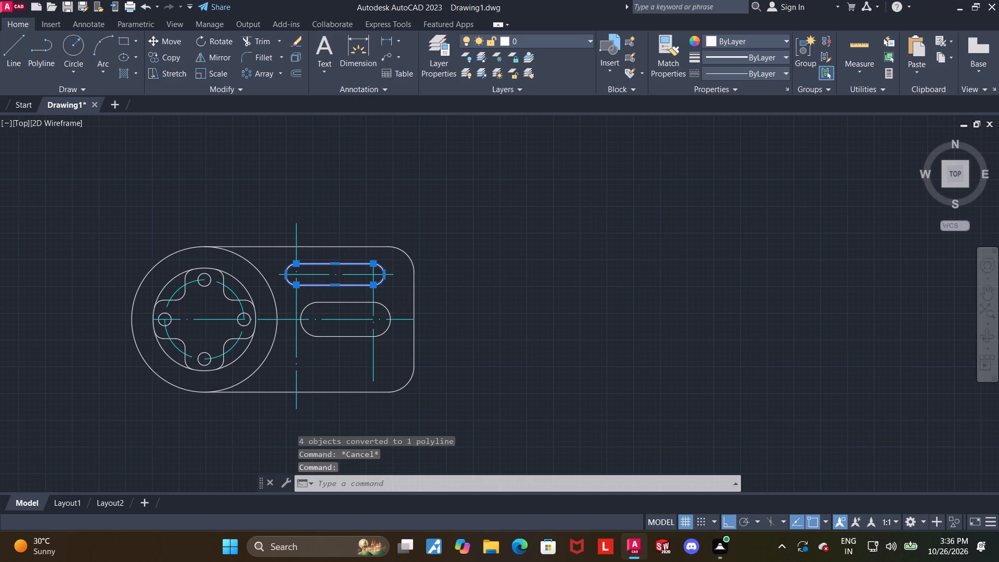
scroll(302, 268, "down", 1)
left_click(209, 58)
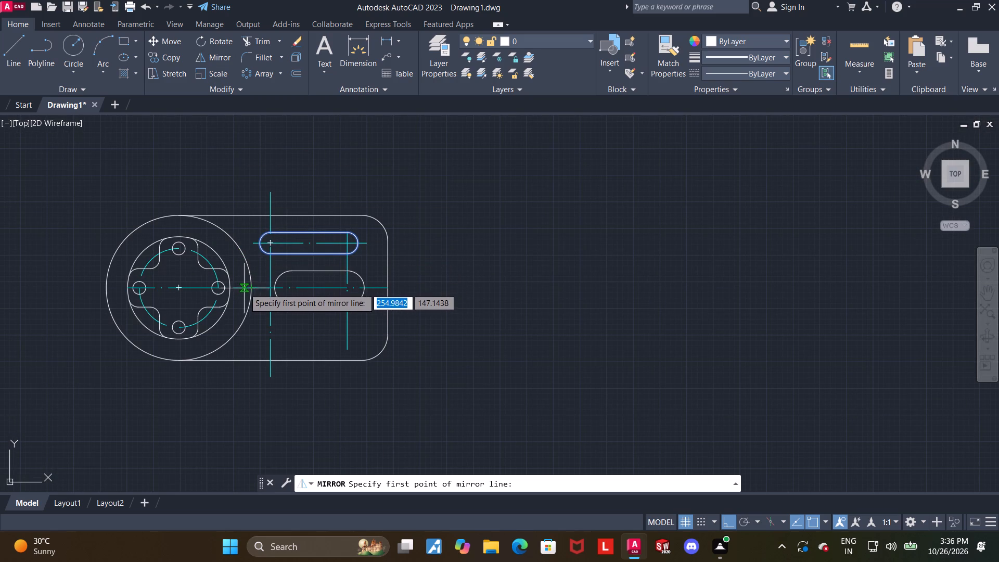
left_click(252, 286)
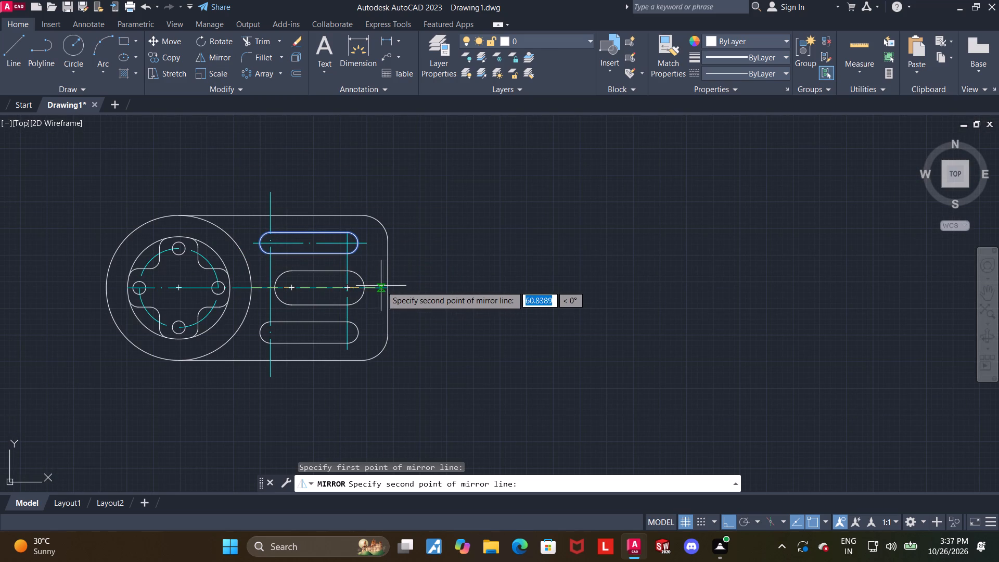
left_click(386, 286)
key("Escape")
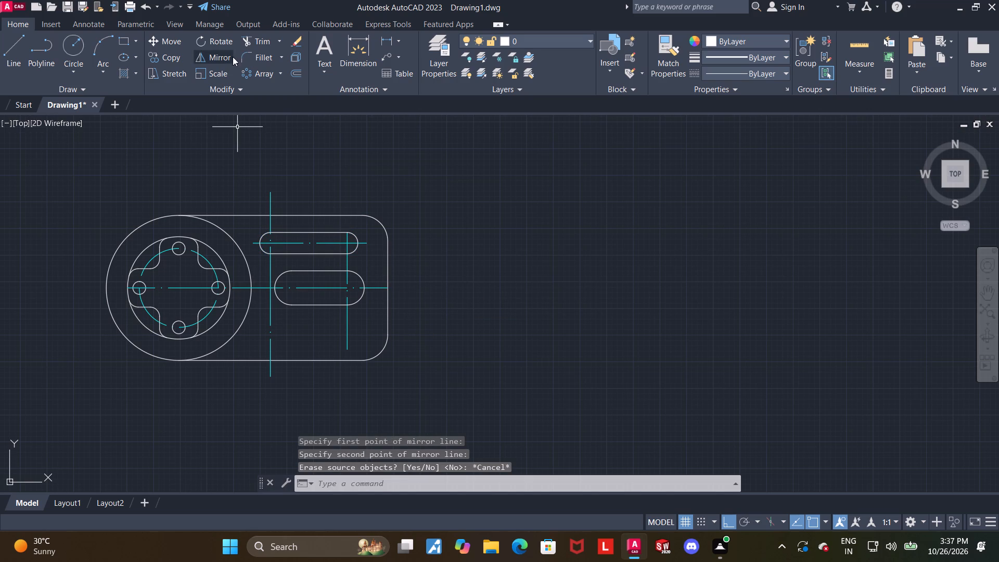
Mirror the upper slot about the main horizontal centre line, keeping the original.
left_click(308, 254)
left_click(226, 54)
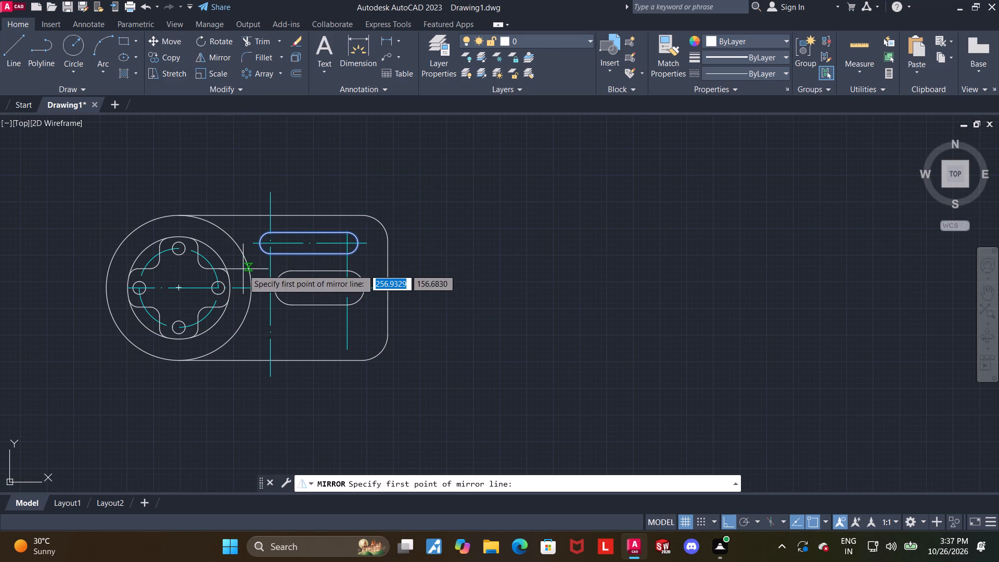
left_click(250, 287)
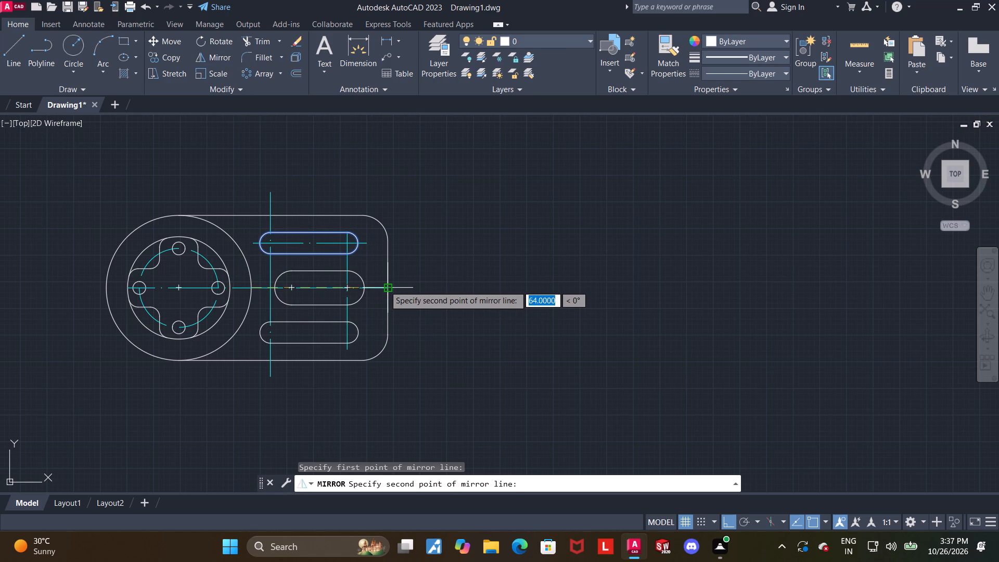
left_click(385, 286)
left_click_drag(419, 330, 385, 286)
key("Escape")
key("Escape")
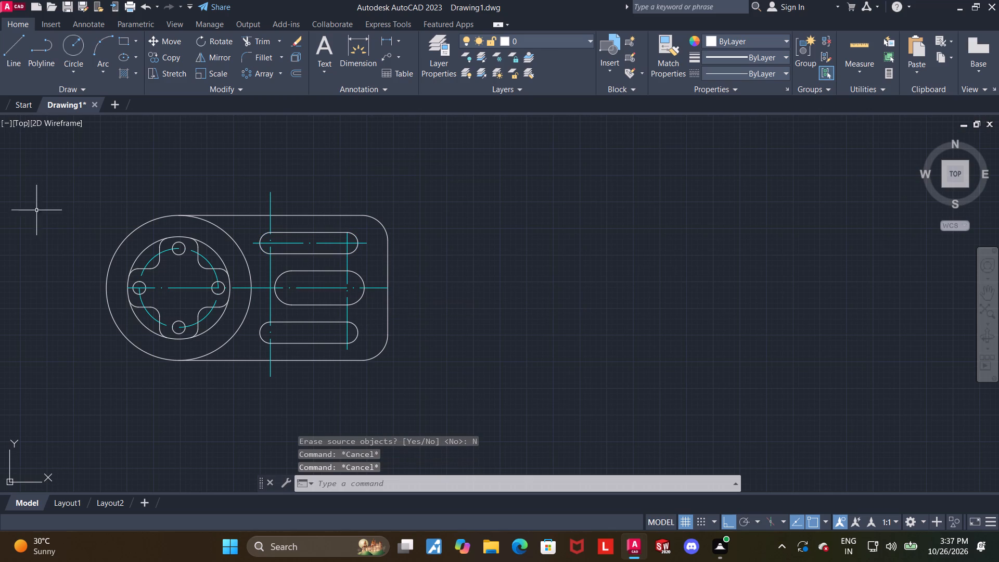
Draw a horizontal line through the middle of the lower slot, extending slightly past both of its ends.
left_click(1, 49)
scroll(329, 316, "up", 1)
scroll(326, 365, "up", 1)
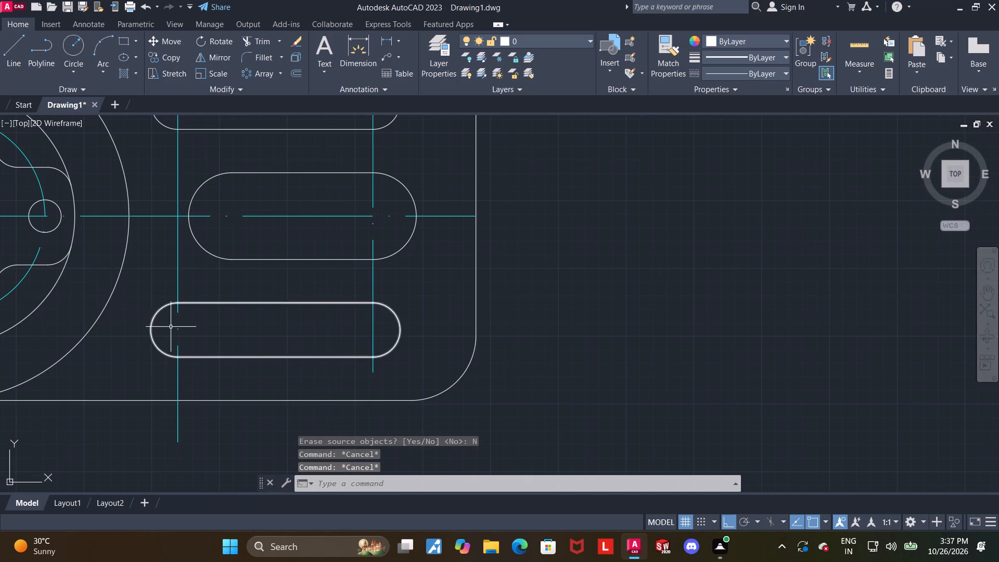
left_click(9, 49)
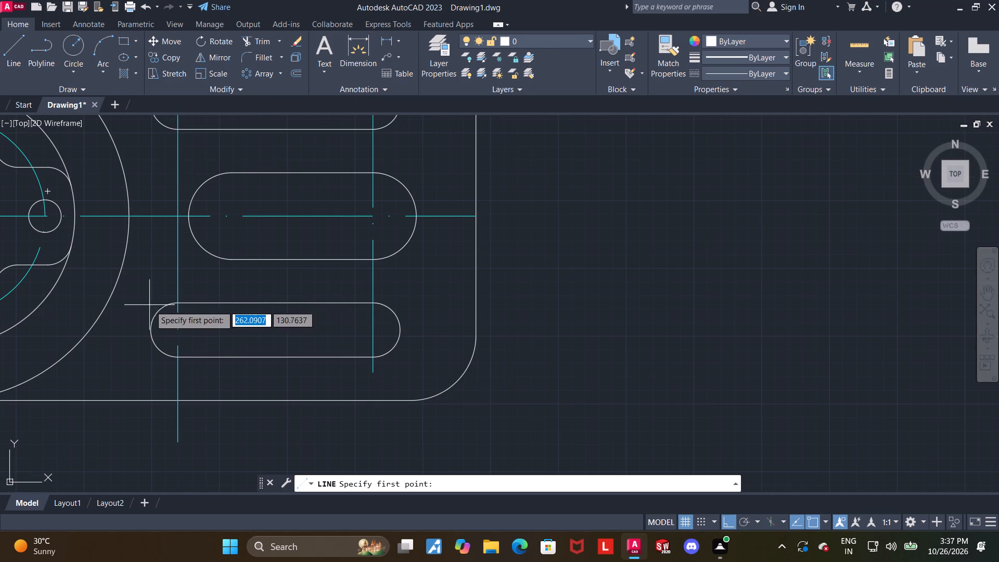
left_click(137, 332)
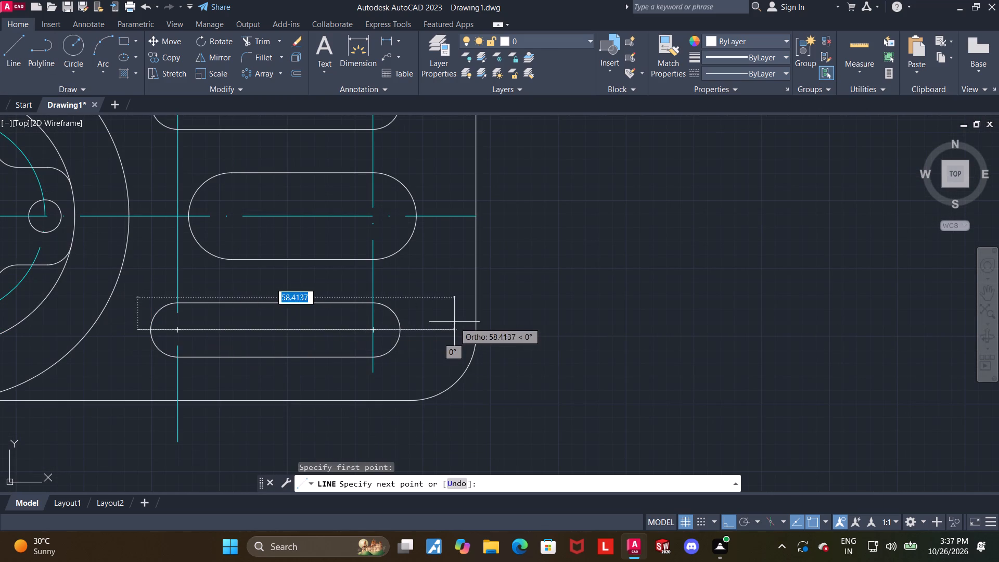
left_click(421, 311)
key("Escape")
Set the new line through the lower slot to linetype ACAD_ISO04W100 and colour cyan.
left_click(330, 344)
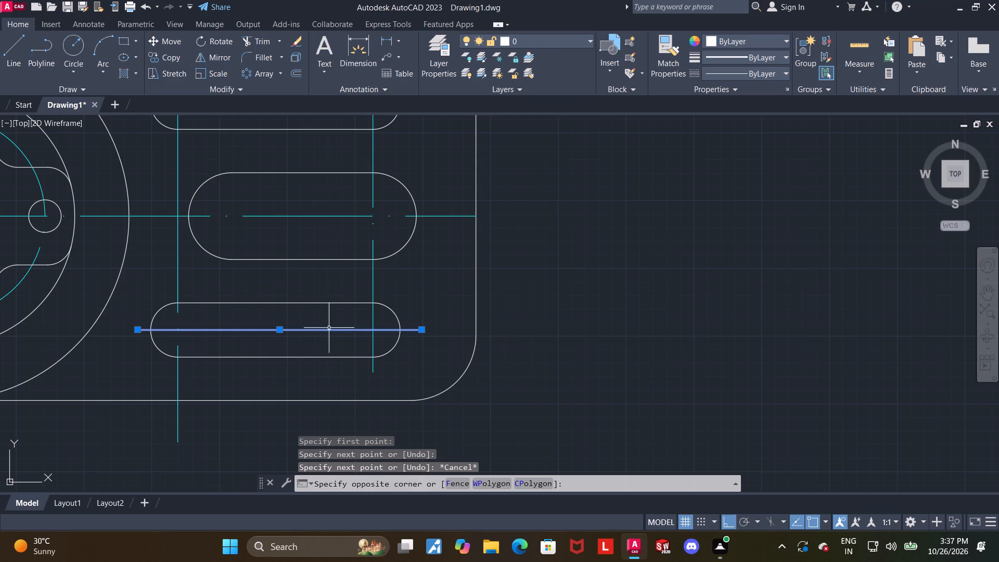
left_click(329, 328)
left_click(740, 78)
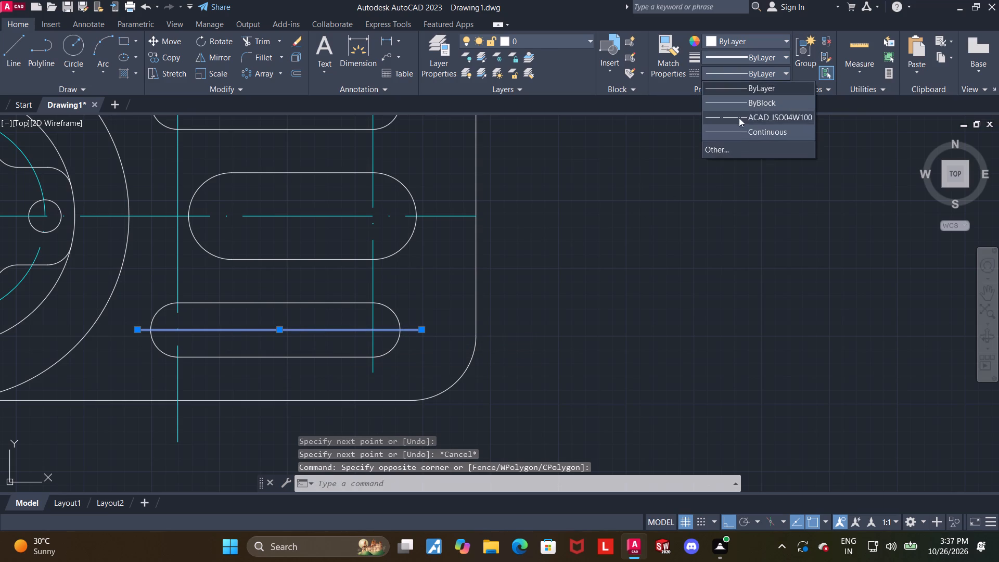
left_click(739, 118)
left_click(745, 41)
left_click(745, 170)
key("Escape")
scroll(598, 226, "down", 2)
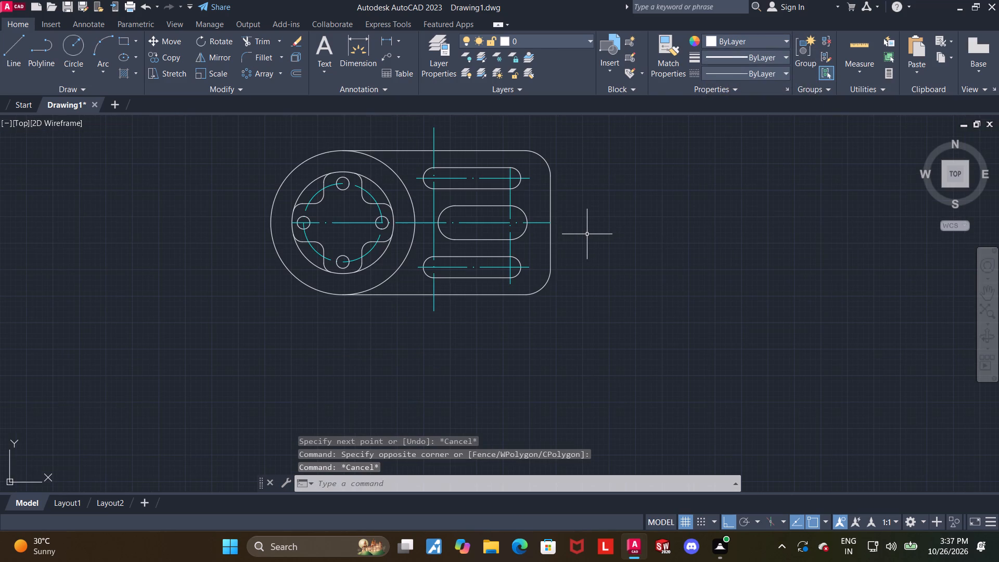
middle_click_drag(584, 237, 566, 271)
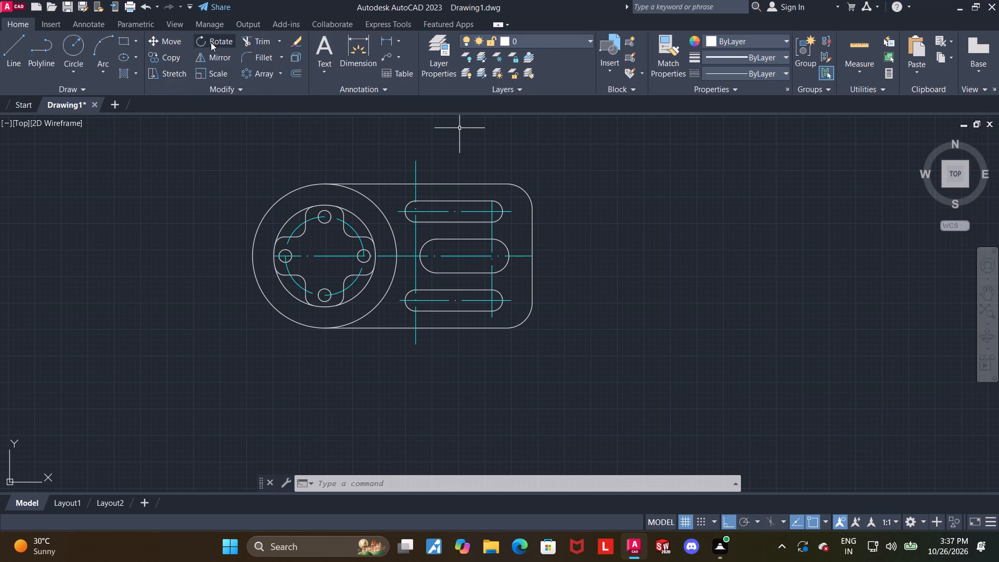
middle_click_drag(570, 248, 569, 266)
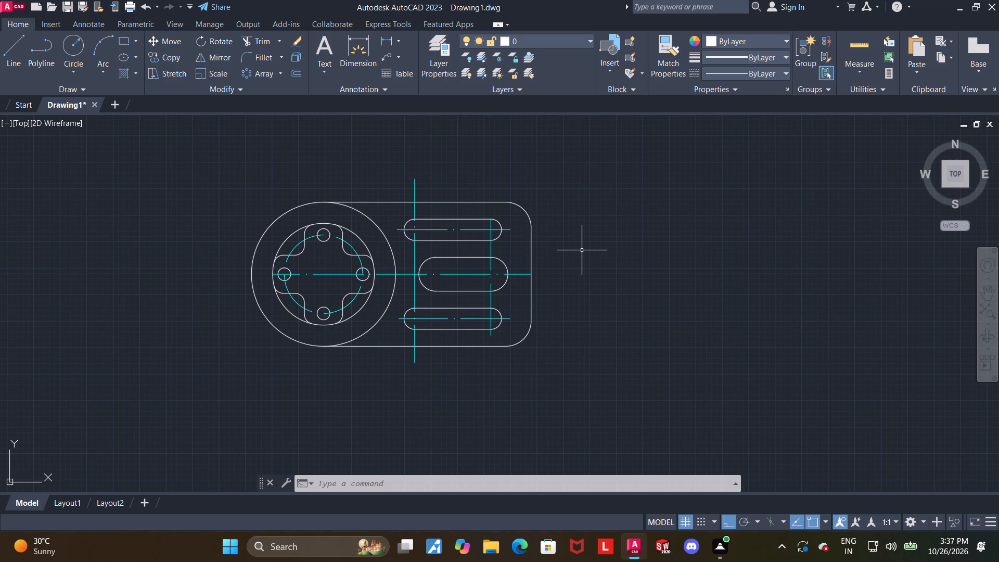
Open the Standard dimension style for modification and set its linear dimension precision to 0.
scroll(588, 251, "down", 1)
middle_click_drag(592, 256, 607, 258)
key("d")
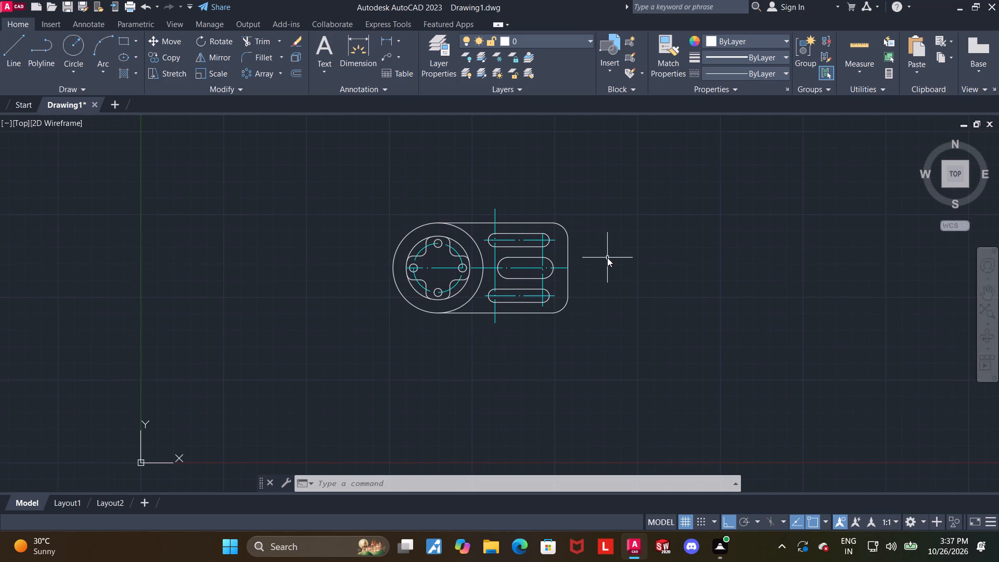
key("Return")
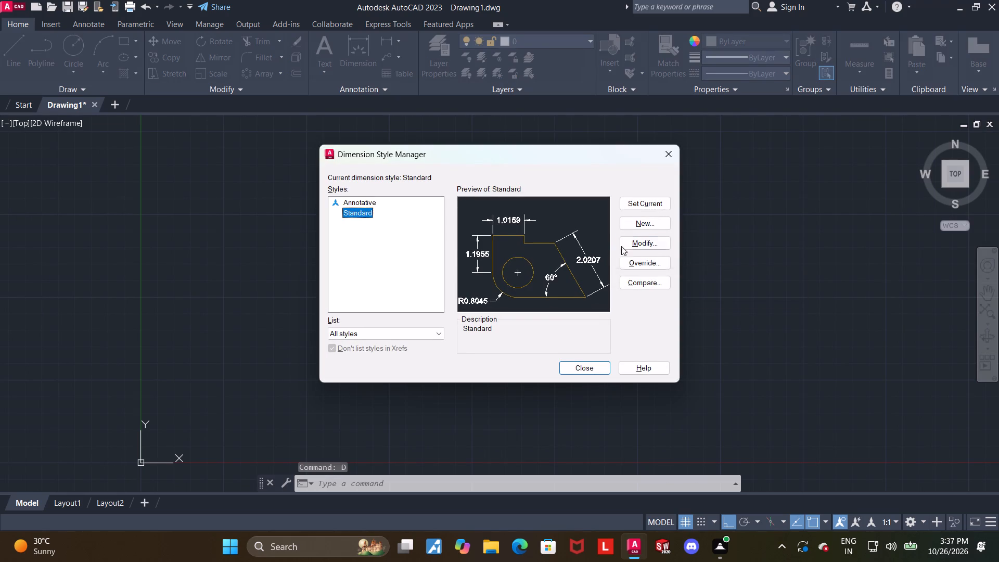
left_click(630, 244)
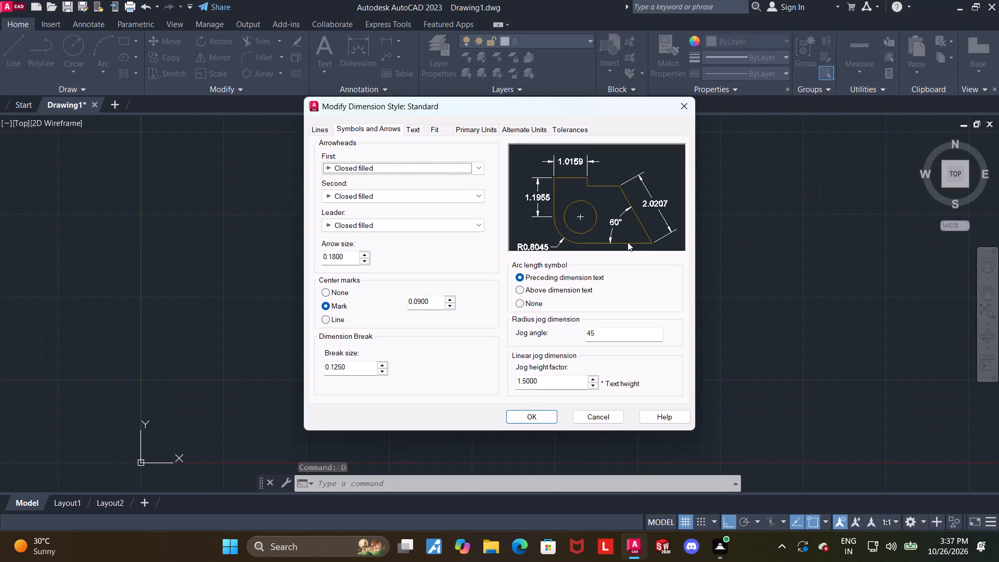
left_click(466, 124)
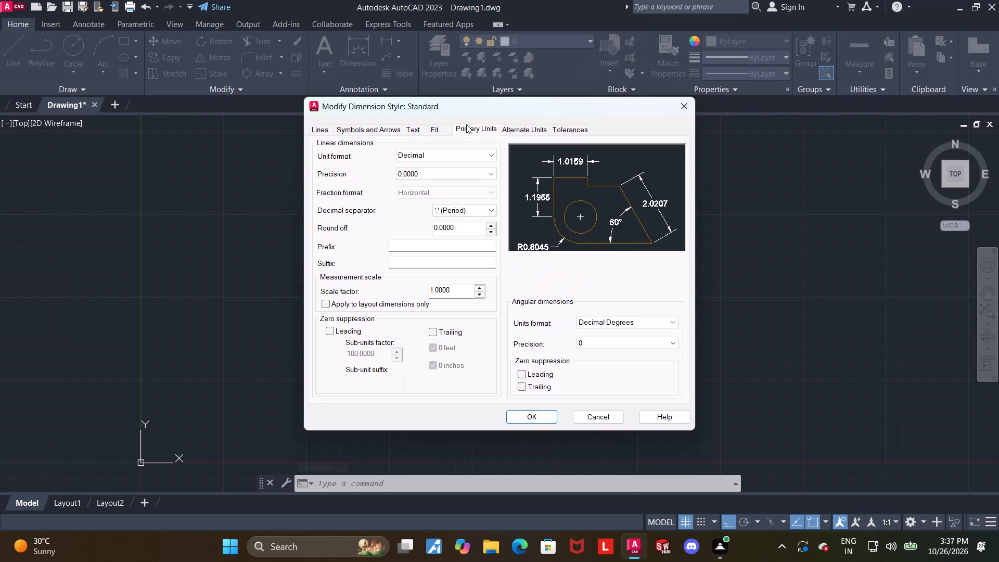
left_click(444, 175)
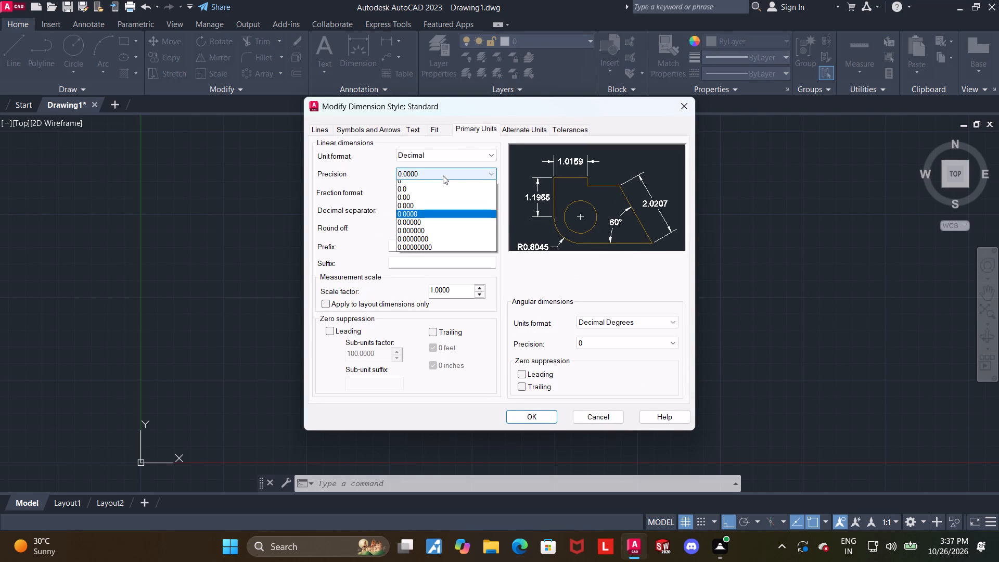
left_click(438, 185)
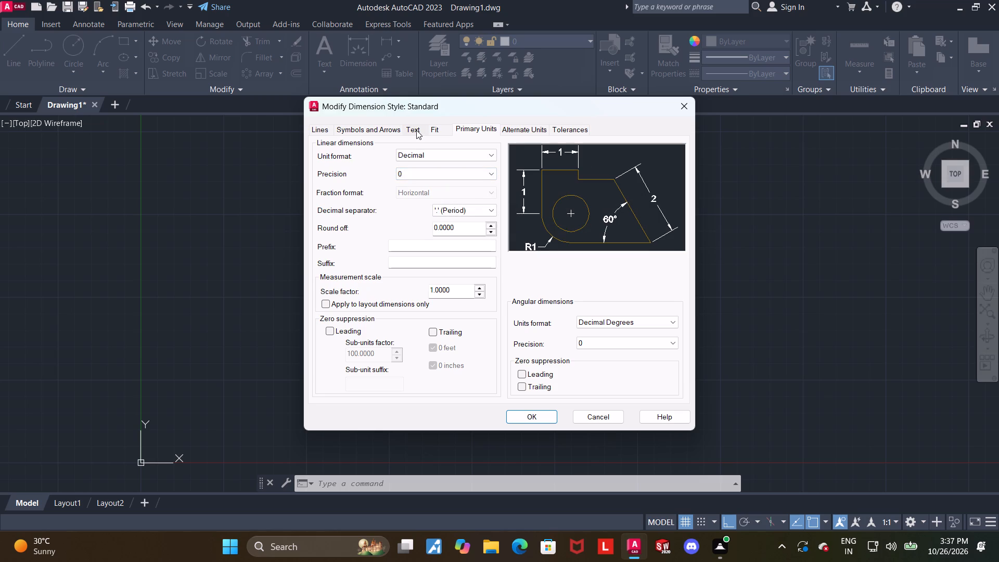
Set the Standard dimension style's text height to 3 and arrow size to 2, and save the style.
left_click(416, 130)
left_click_drag(479, 220, 416, 217)
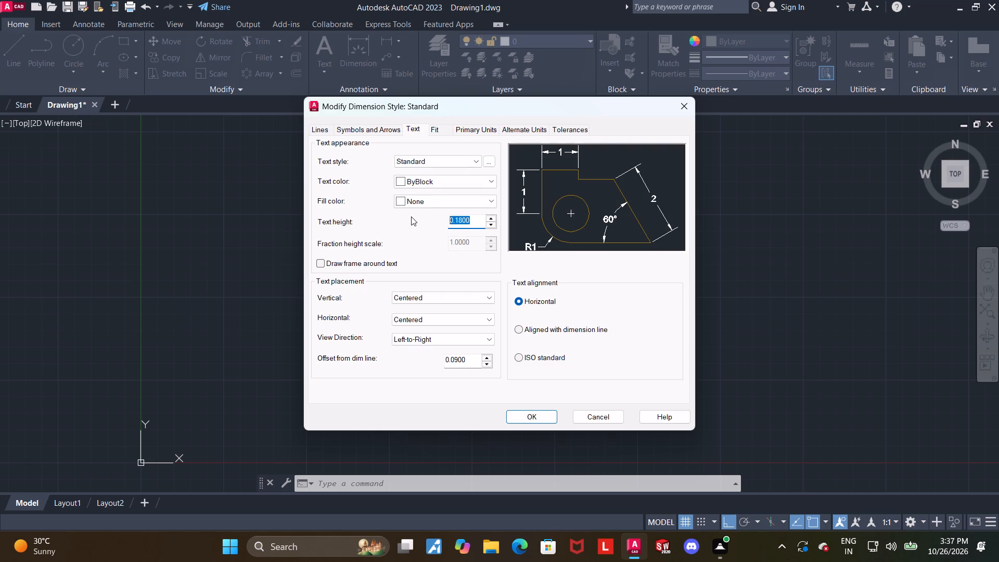
key("3")
key("Return")
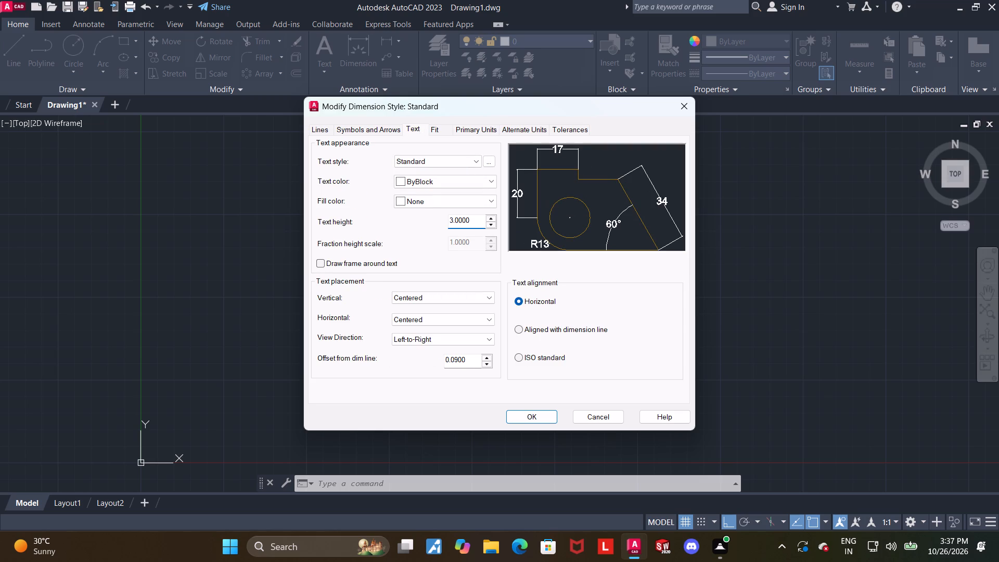
left_click(390, 130)
left_click_drag(350, 258, 303, 258)
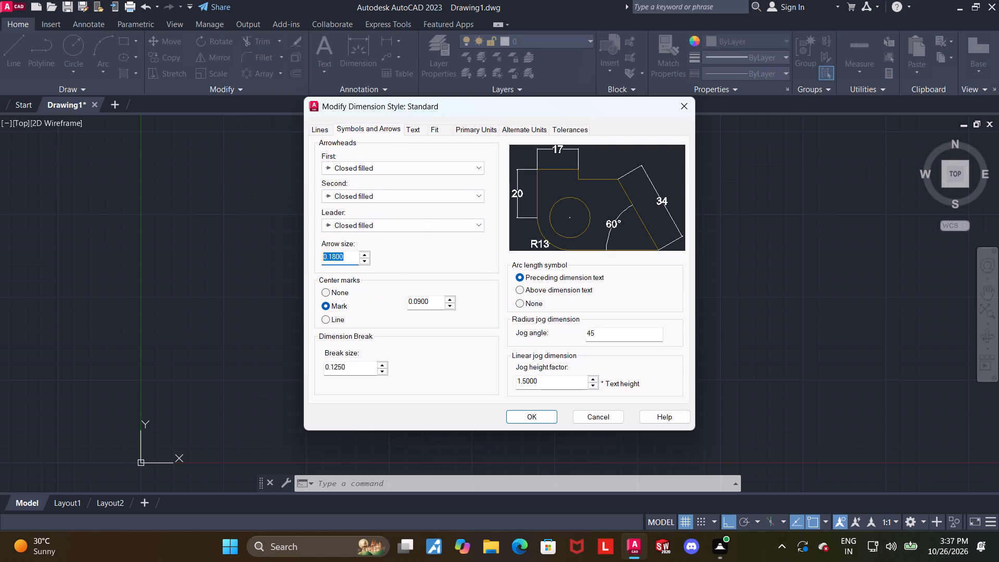
left_click_drag(303, 258, 286, 258)
key("2")
key("Return")
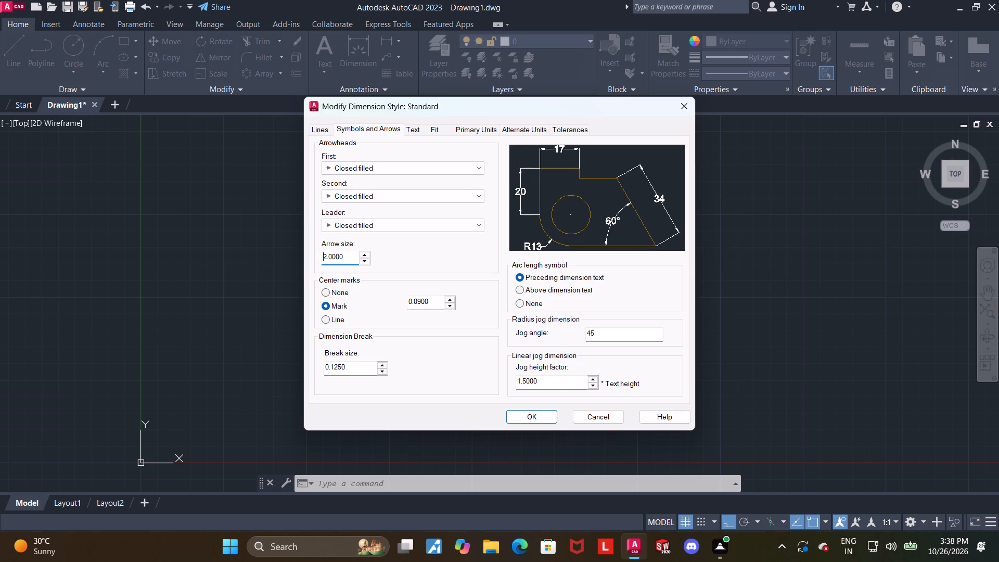
left_click(321, 129)
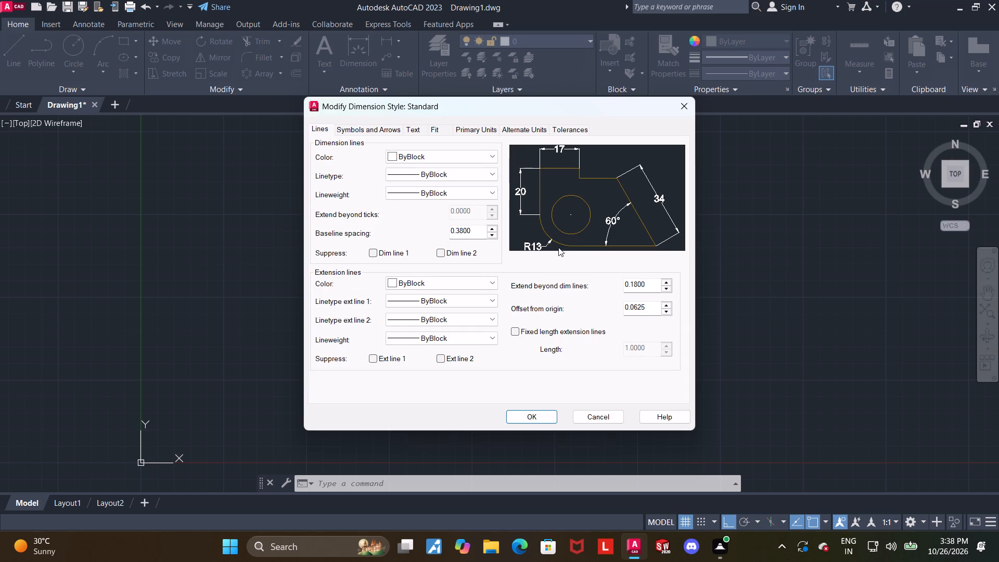
left_click(526, 418)
left_click(566, 368)
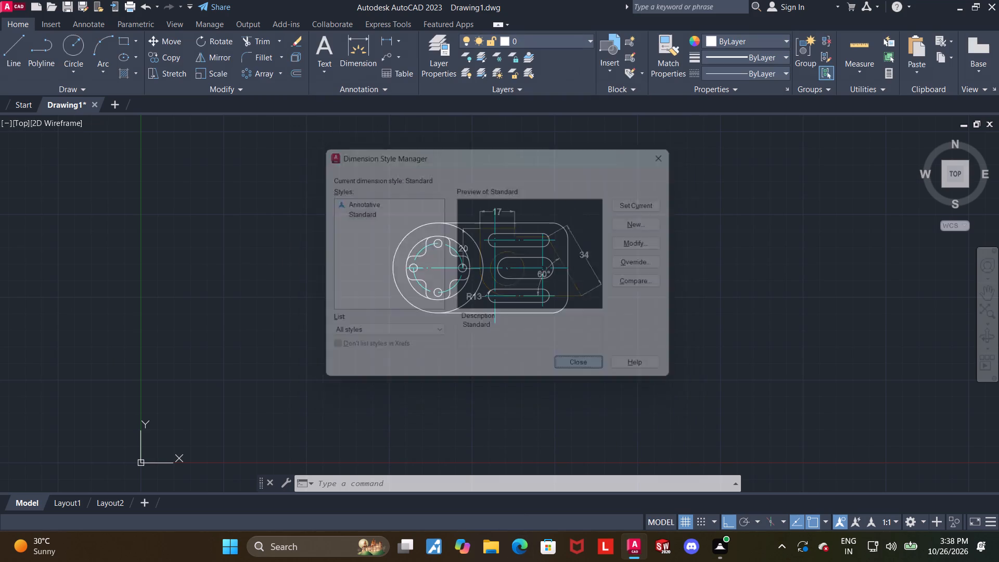
Dimension the horizontal distance between the two vertical centre lines of the slots, placing the dimension above the part.
middle_click_drag(587, 319, 566, 338)
scroll(535, 319, "up", 1)
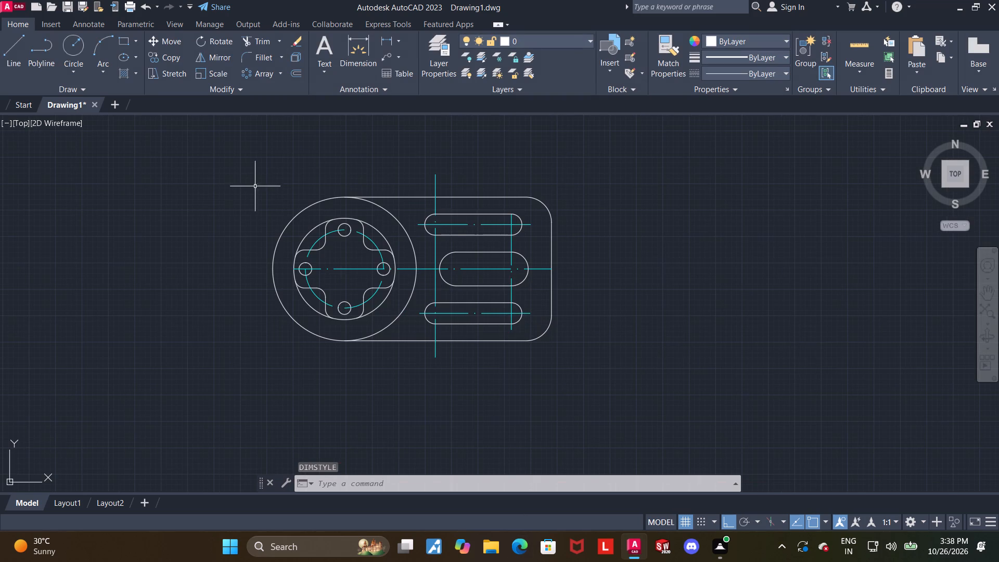
left_click(358, 54)
scroll(694, 275, "up", 1)
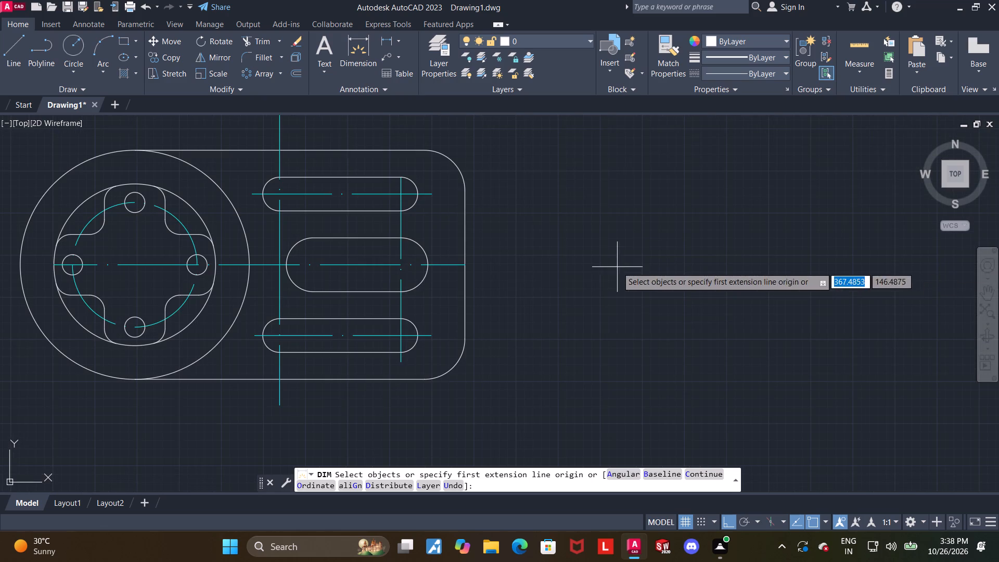
middle_click_drag(617, 274, 626, 359)
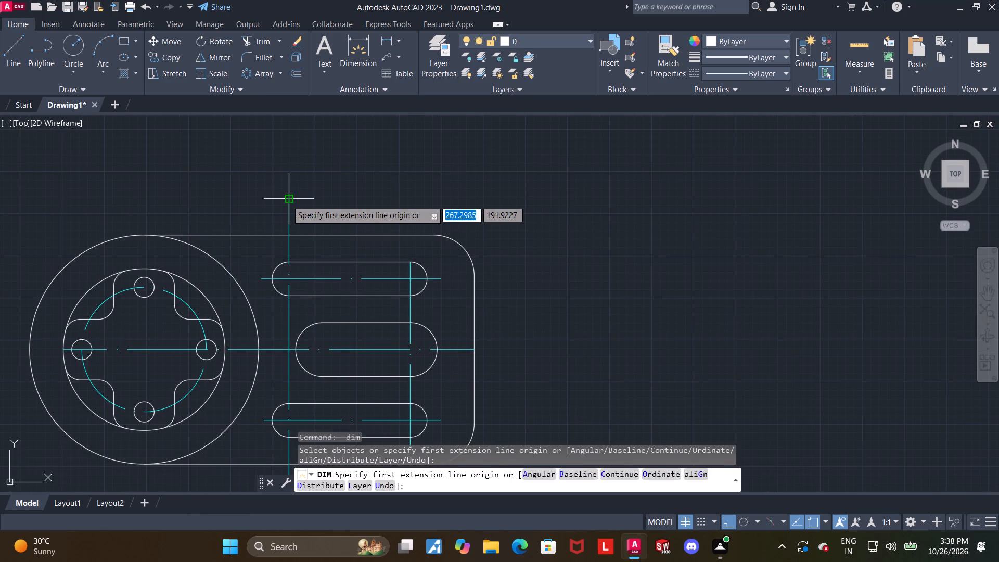
left_click(287, 200)
left_click(411, 262)
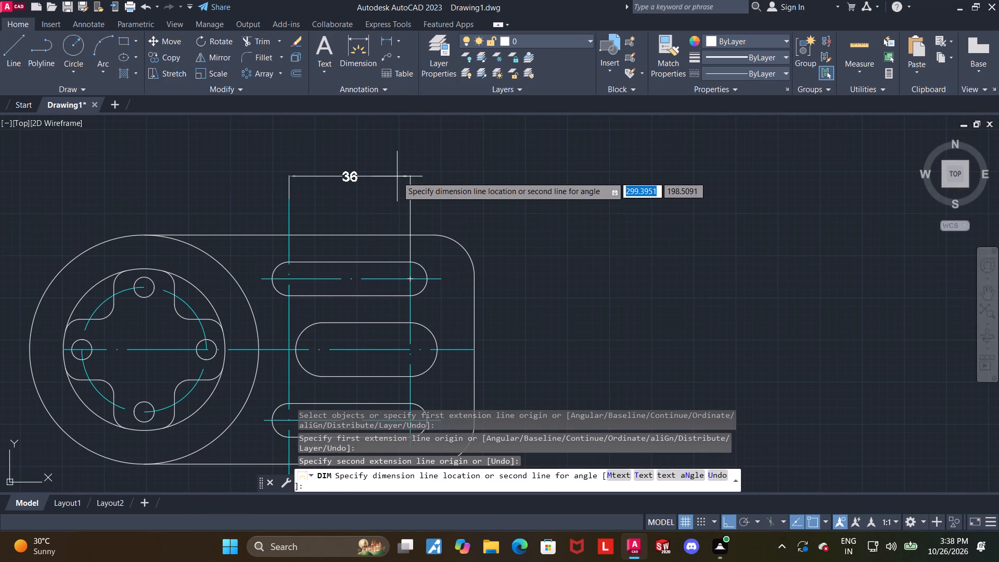
left_click(396, 175)
key("Escape")
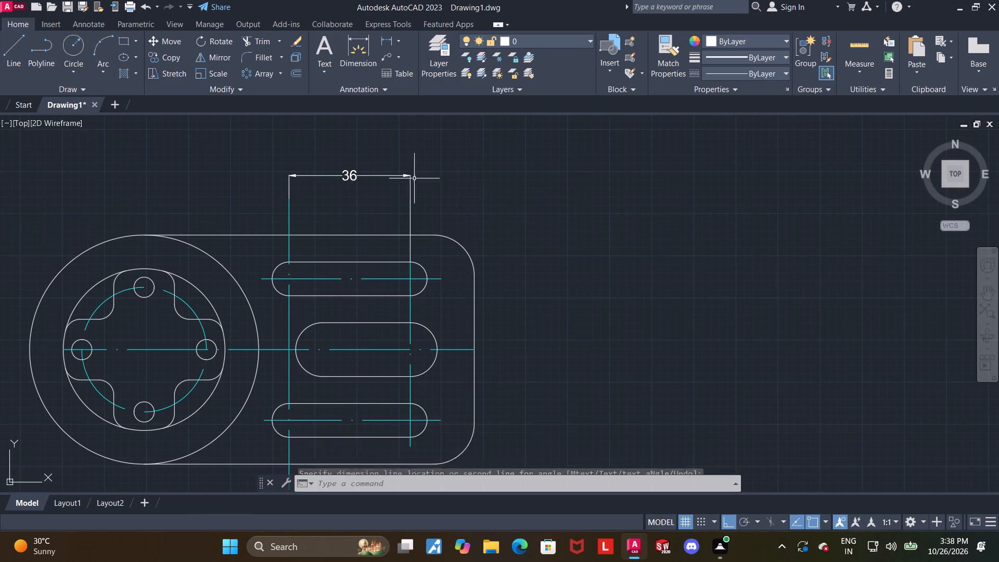
Dimension horizontally from the large circle's top point to the left slot centre line, in line with the existing upper dimension.
middle_click_drag(534, 189, 648, 184)
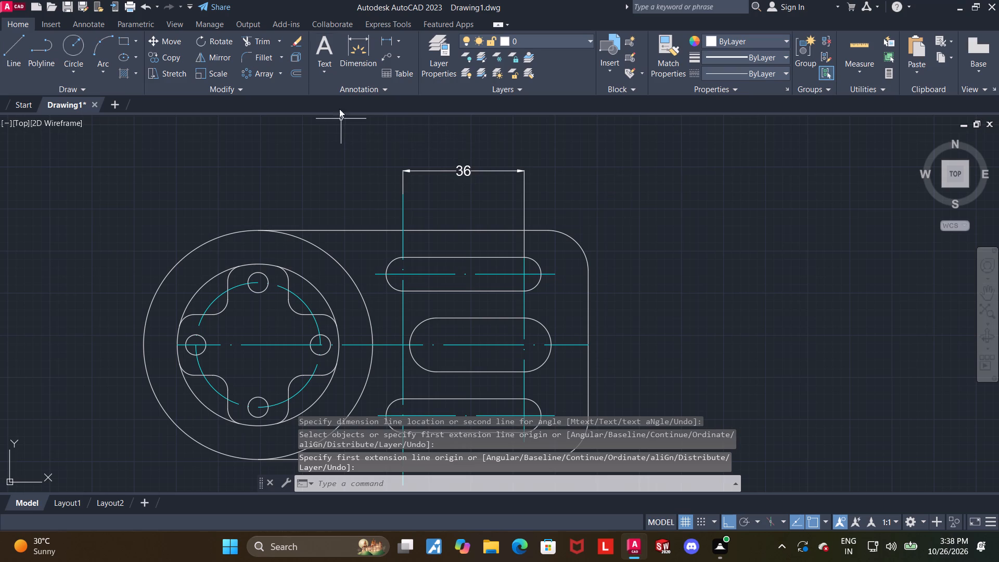
left_click(352, 48)
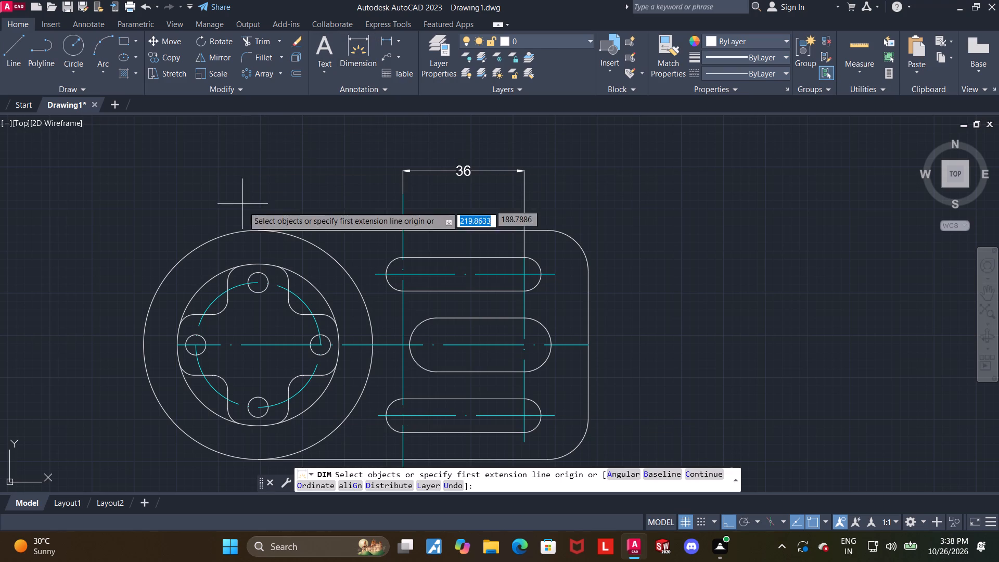
left_click(259, 229)
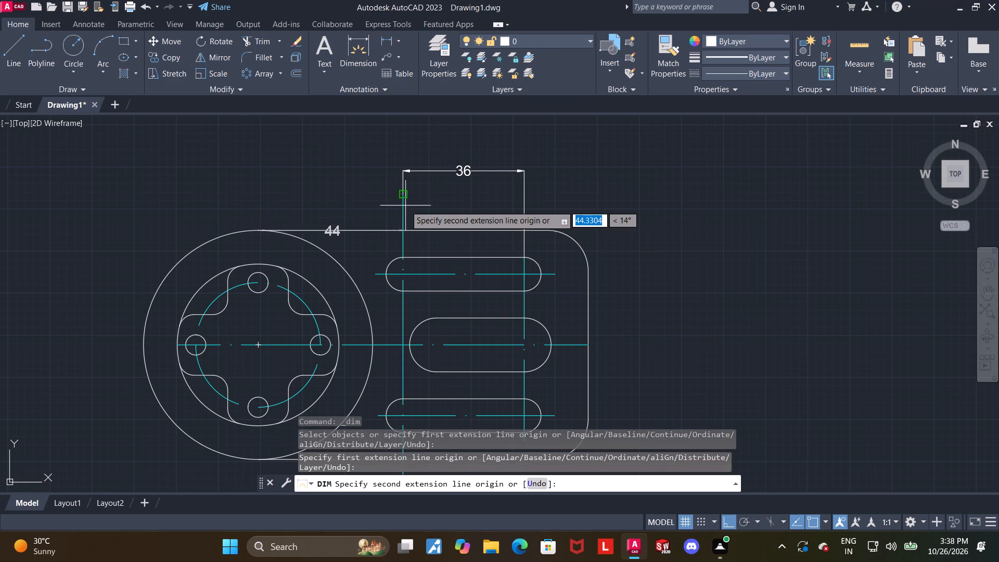
left_click(402, 198)
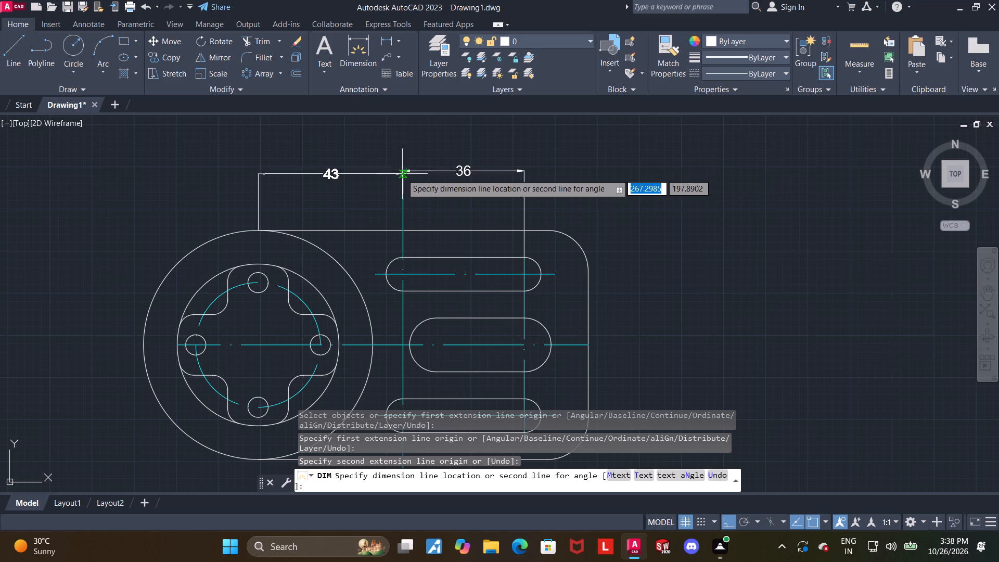
left_click(402, 171)
key("Escape")
key("Escape")
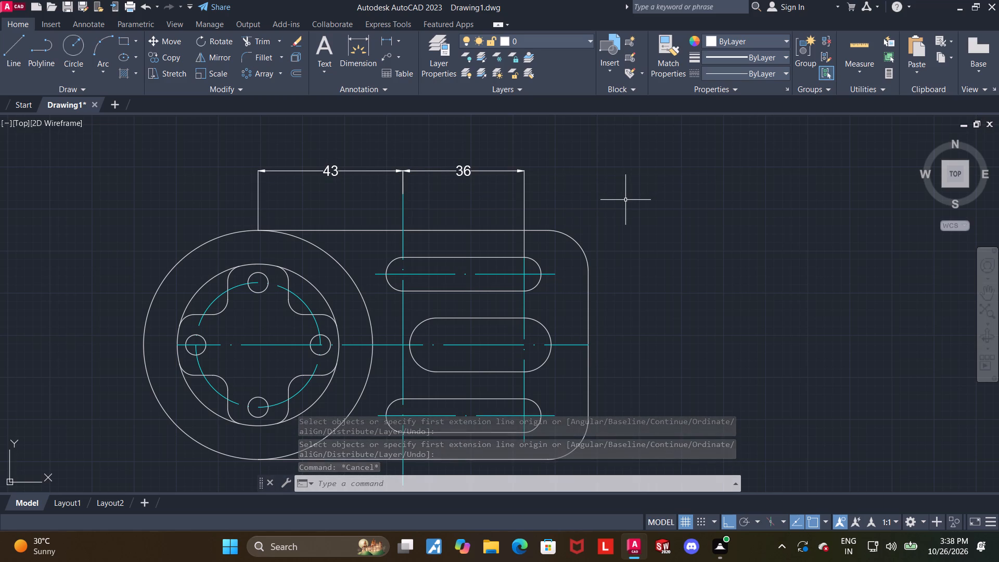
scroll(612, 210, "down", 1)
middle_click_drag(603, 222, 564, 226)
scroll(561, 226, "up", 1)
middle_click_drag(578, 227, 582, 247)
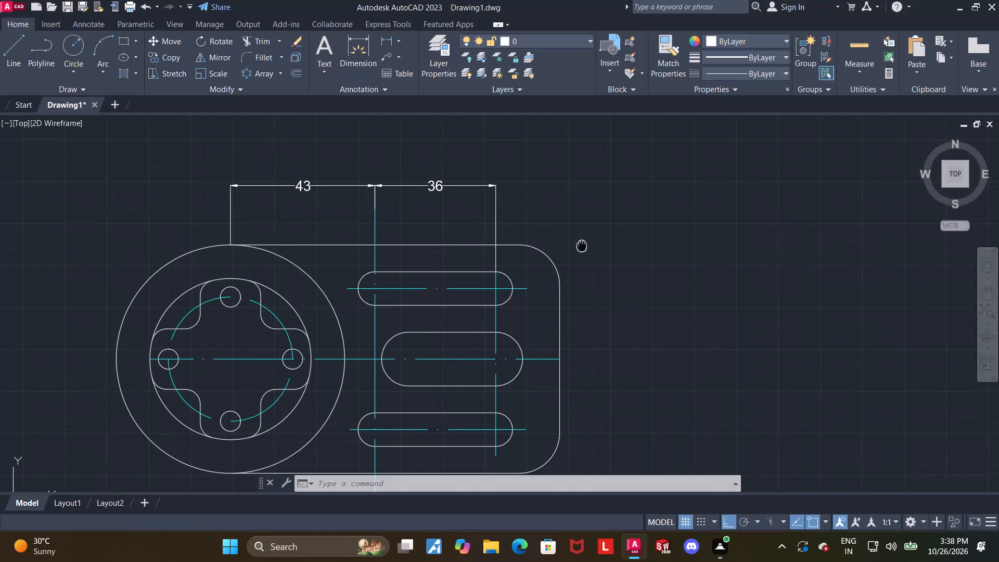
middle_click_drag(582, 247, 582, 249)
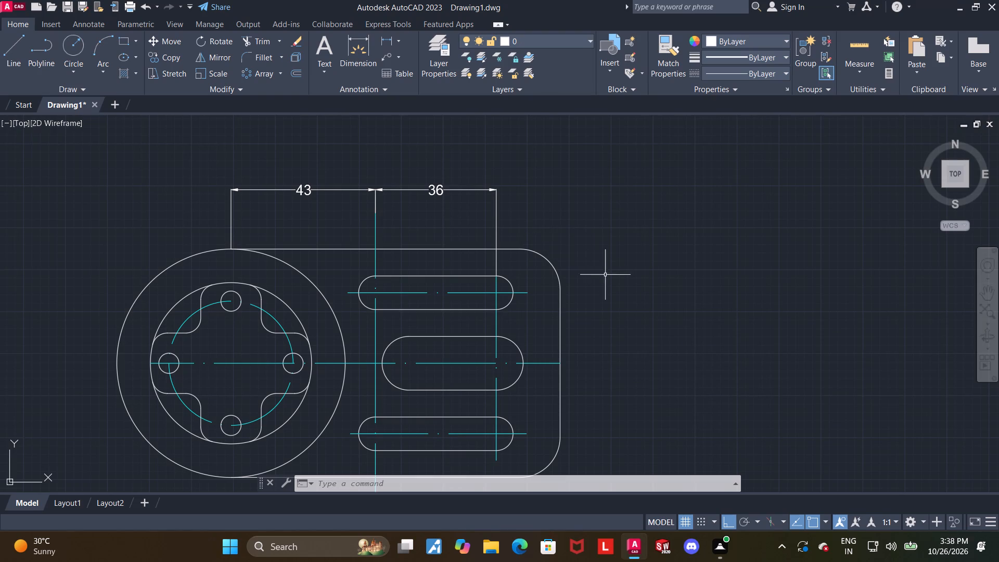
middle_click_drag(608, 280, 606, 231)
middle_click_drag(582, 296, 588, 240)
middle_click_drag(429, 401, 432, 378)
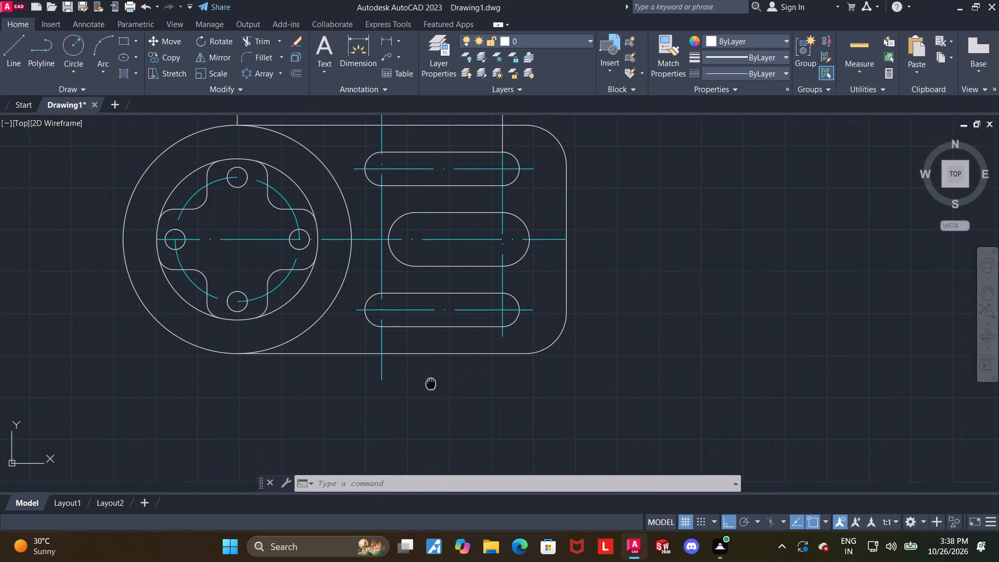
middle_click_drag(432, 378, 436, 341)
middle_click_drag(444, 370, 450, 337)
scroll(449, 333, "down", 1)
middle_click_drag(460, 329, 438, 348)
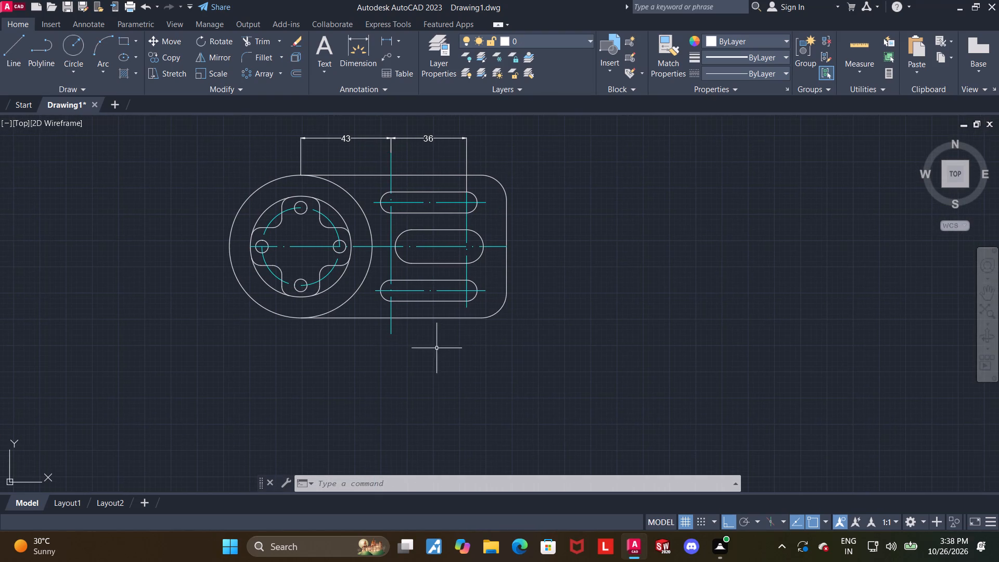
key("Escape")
Draw a vertical line across the middle slot, joining the two ends of its left arc.
middle_click_drag(445, 329, 410, 353)
scroll(407, 340, "up", 1)
left_click(6, 54)
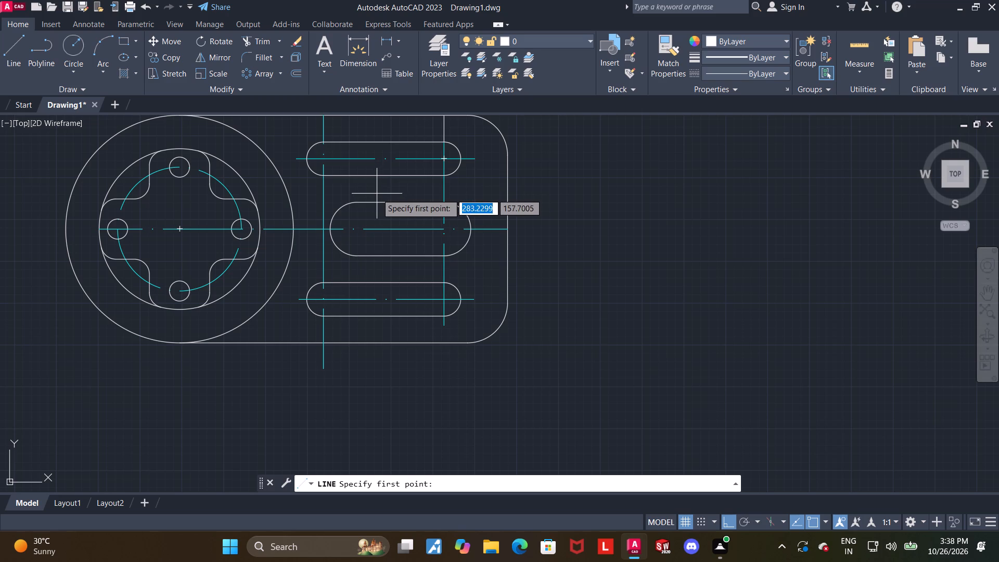
left_click(356, 201)
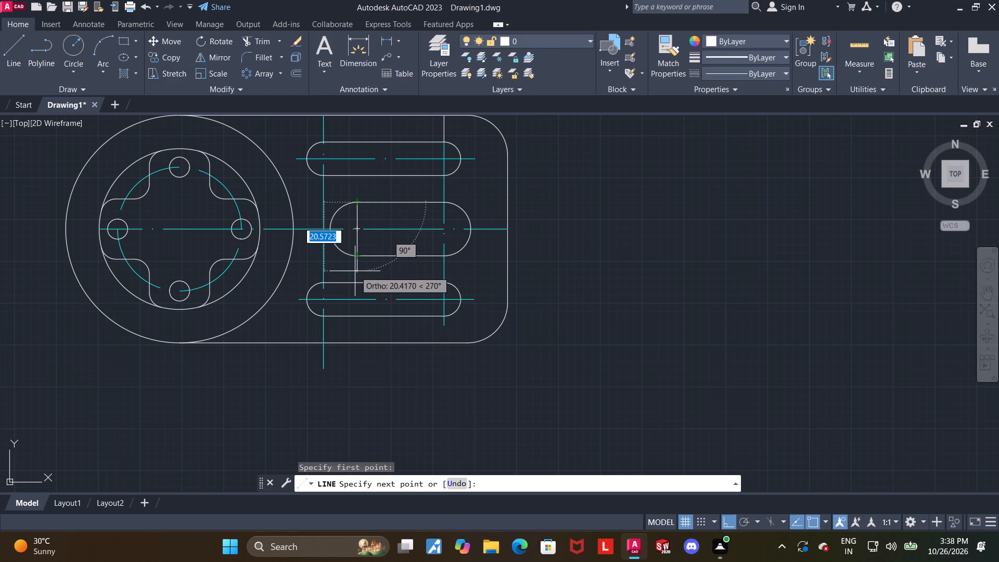
left_click(358, 252)
key("Escape")
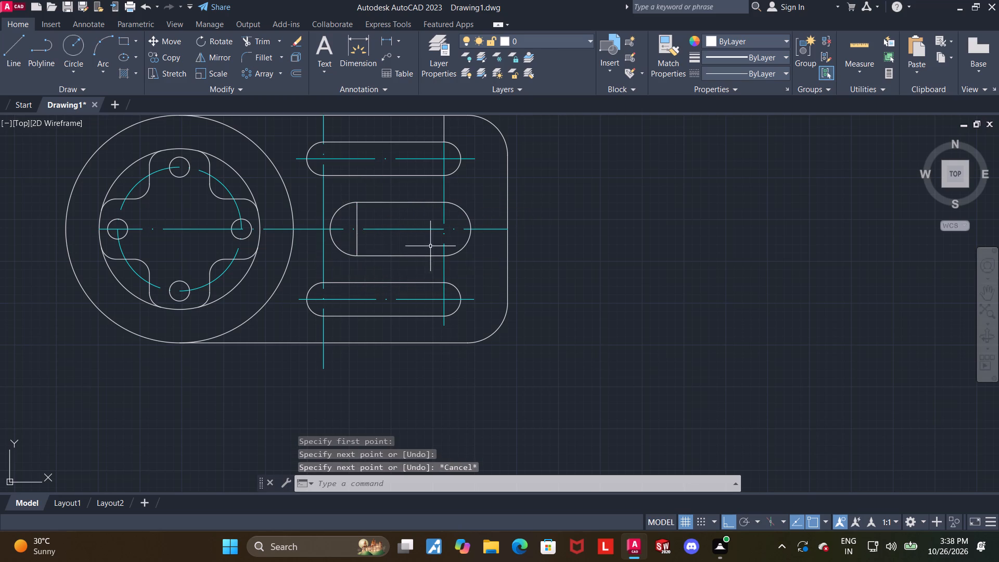
key("Escape")
Set the new vertical line in the middle slot to linetype ACAD_ISO04W100 and colour cyan.
left_click(356, 240)
left_click(737, 82)
left_click(740, 74)
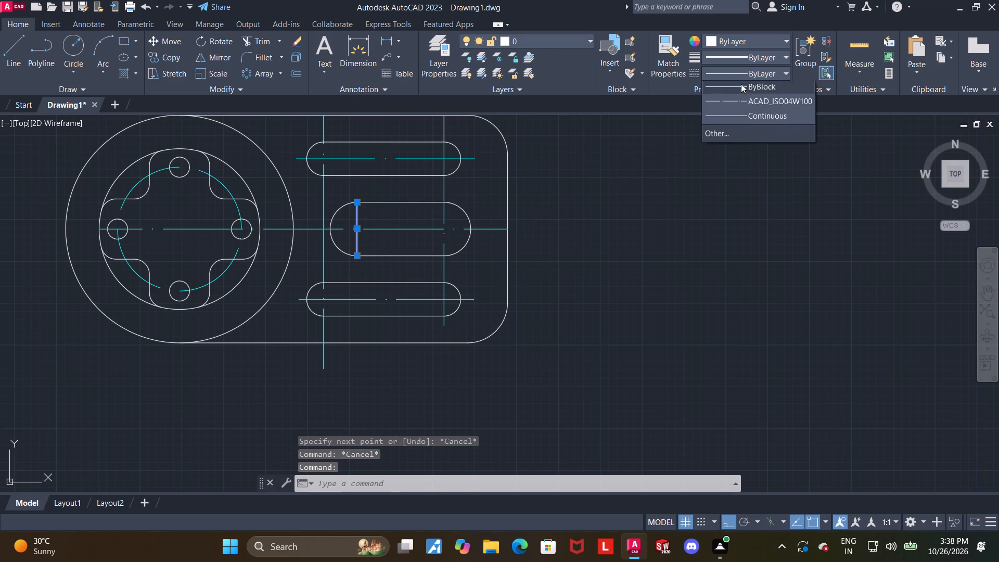
left_click(741, 118)
left_click(750, 45)
left_click(746, 166)
key("Escape")
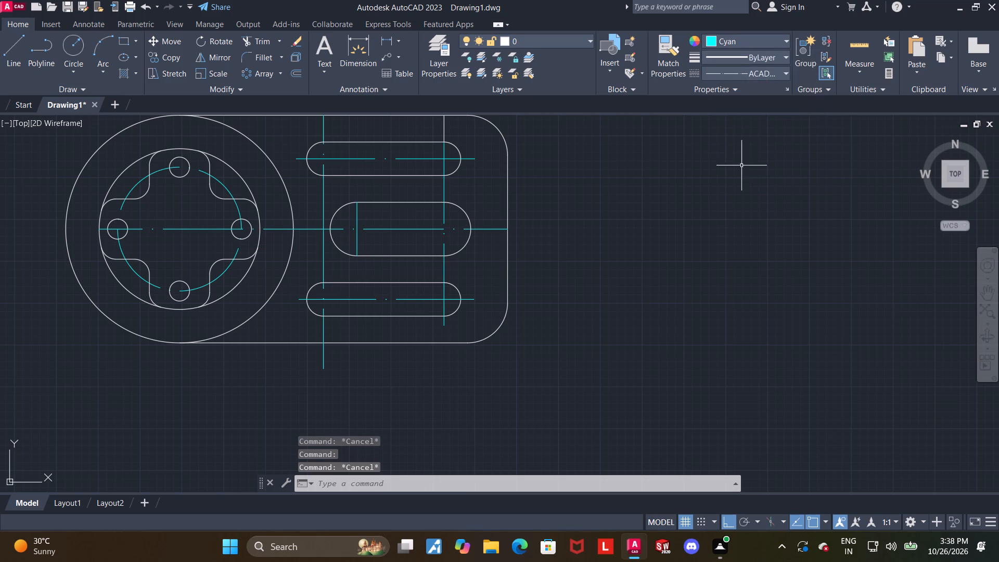
Dimension horizontally from the large circle's bottom point to the middle slot's left centre line, placing the dimension below the part.
left_click(363, 48)
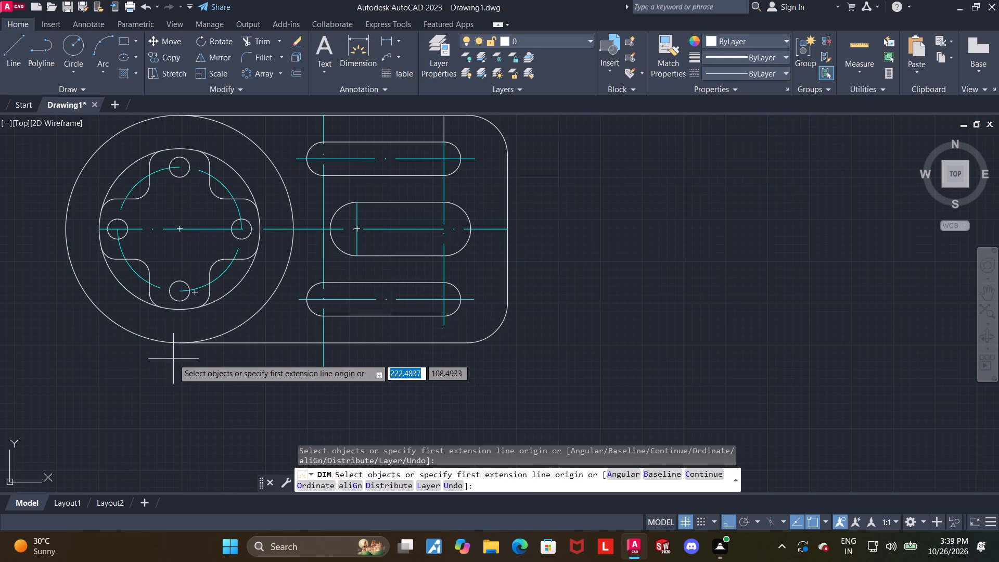
left_click(180, 343)
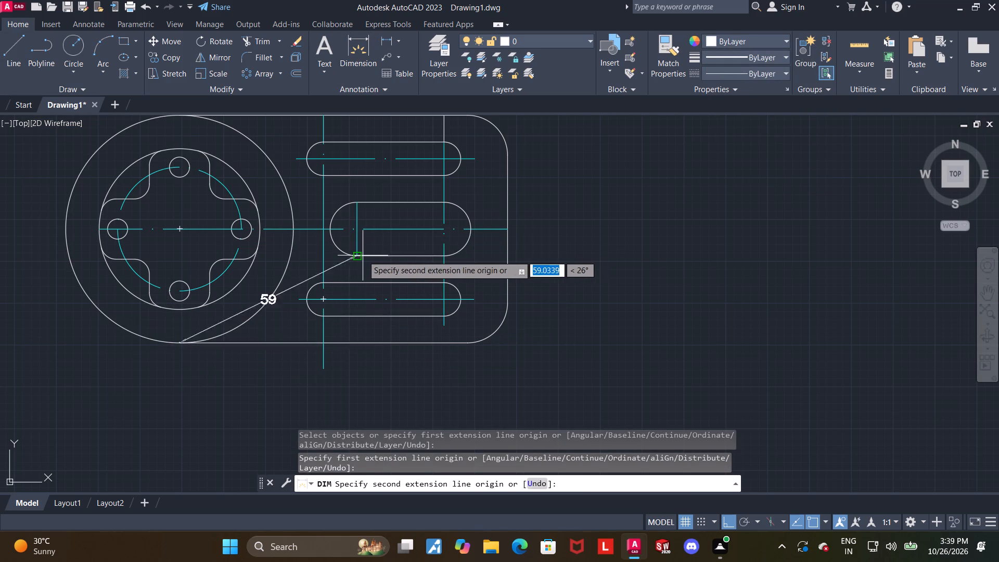
left_click(354, 256)
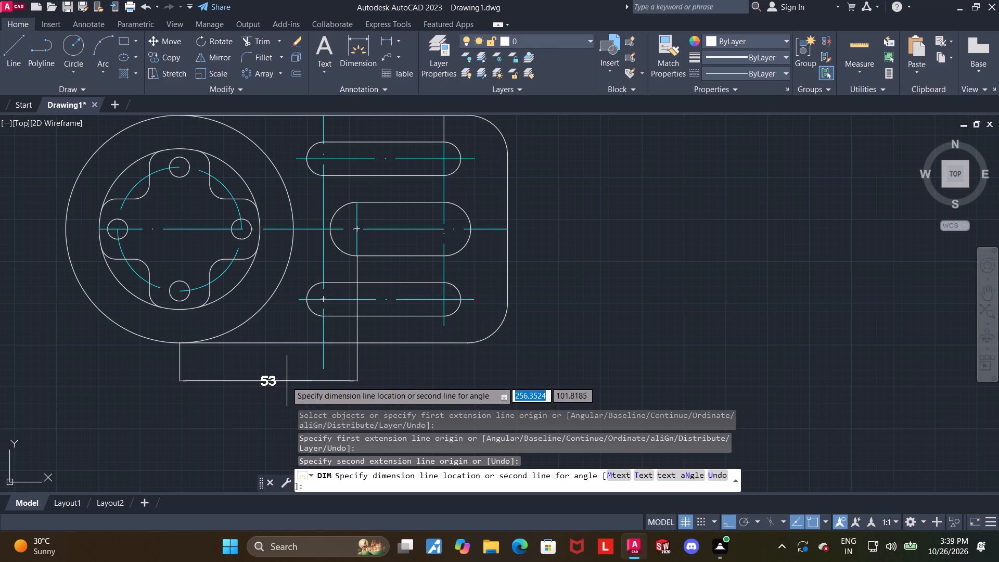
left_click(286, 383)
key("Escape")
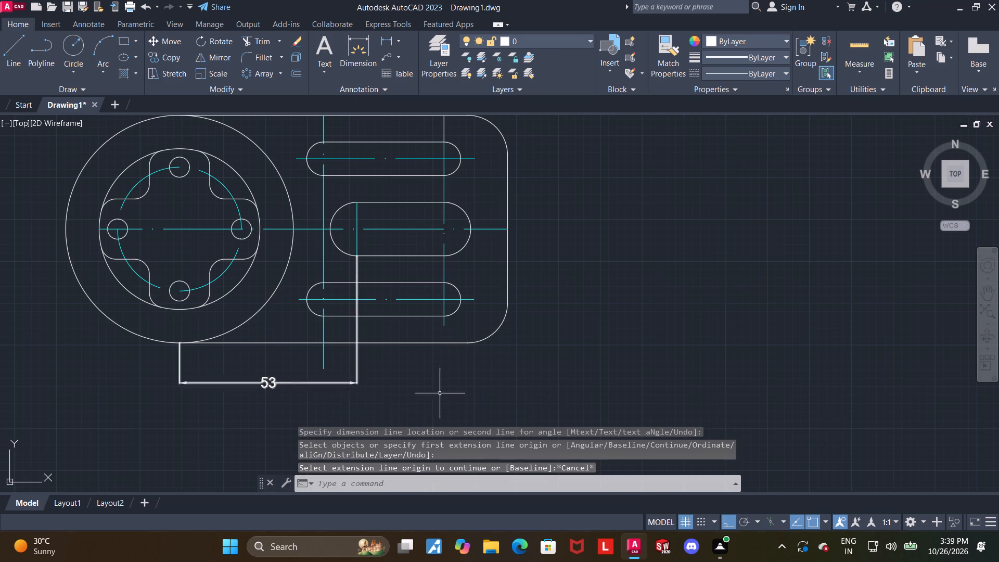
Dimension horizontally between the middle slot's left and right centre lines, in line with the existing lower dimension.
scroll(528, 361, "down", 1)
middle_click_drag(530, 360, 495, 287)
scroll(374, 293, "up", 1)
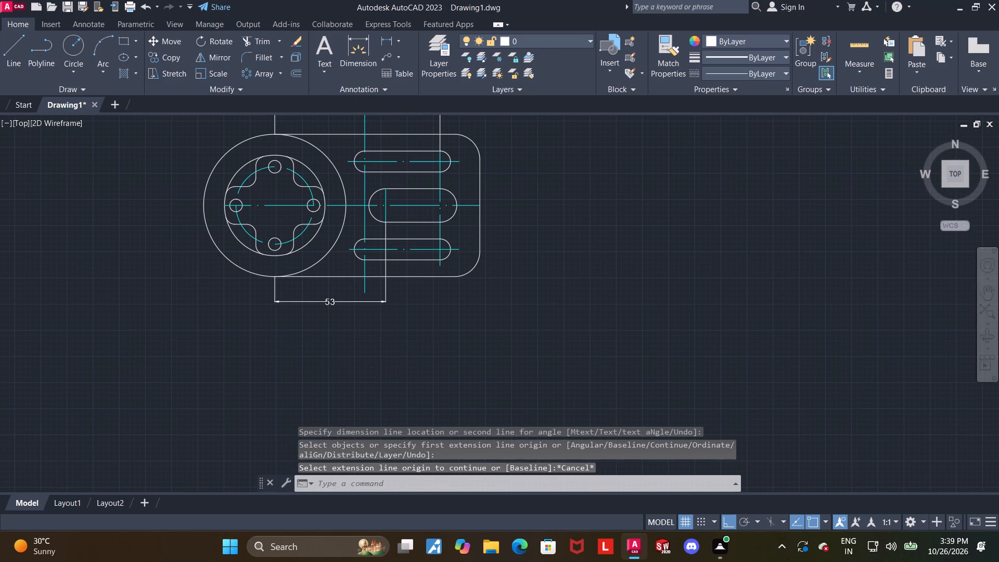
middle_click_drag(443, 317, 435, 354)
left_click(358, 53)
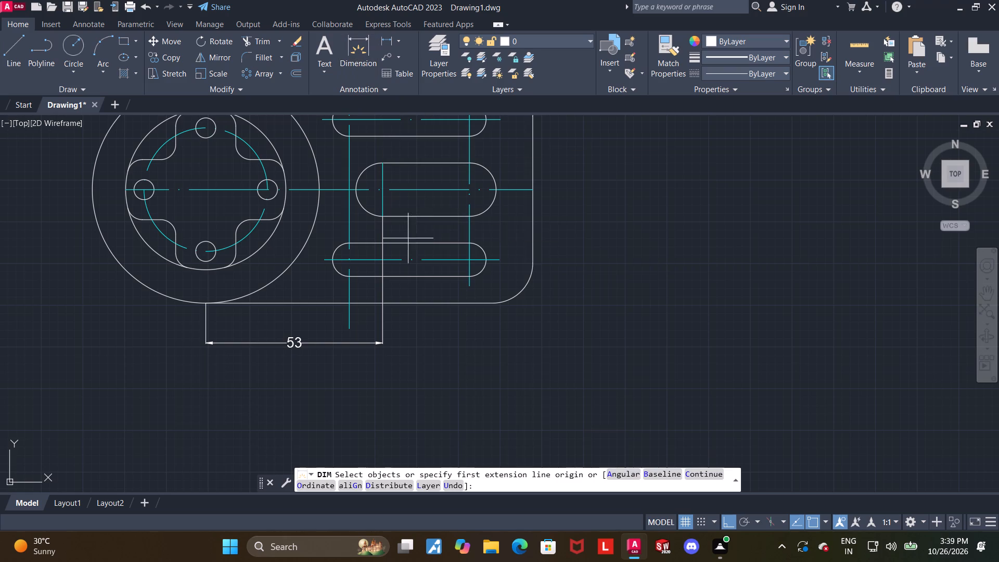
left_click(382, 214)
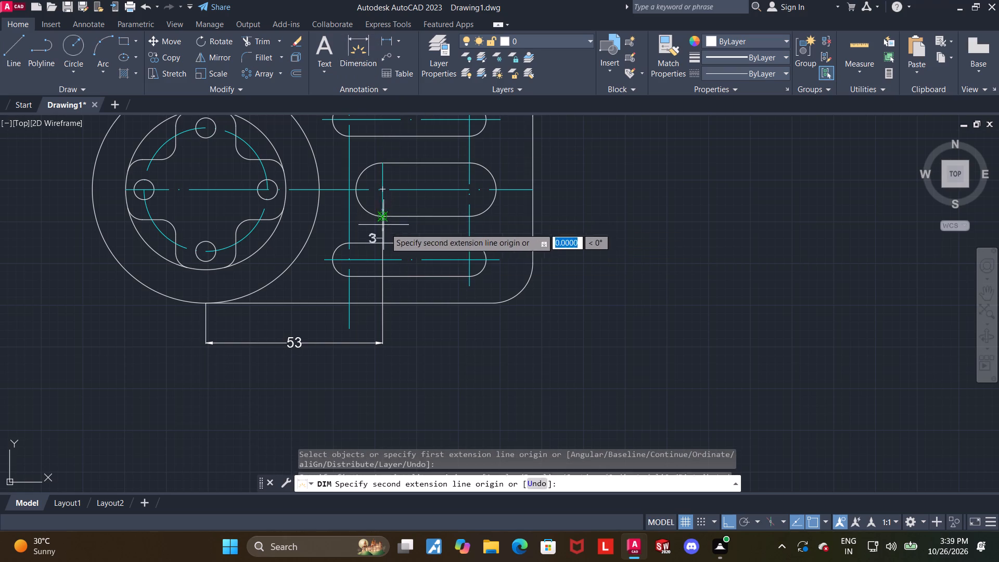
left_click(466, 288)
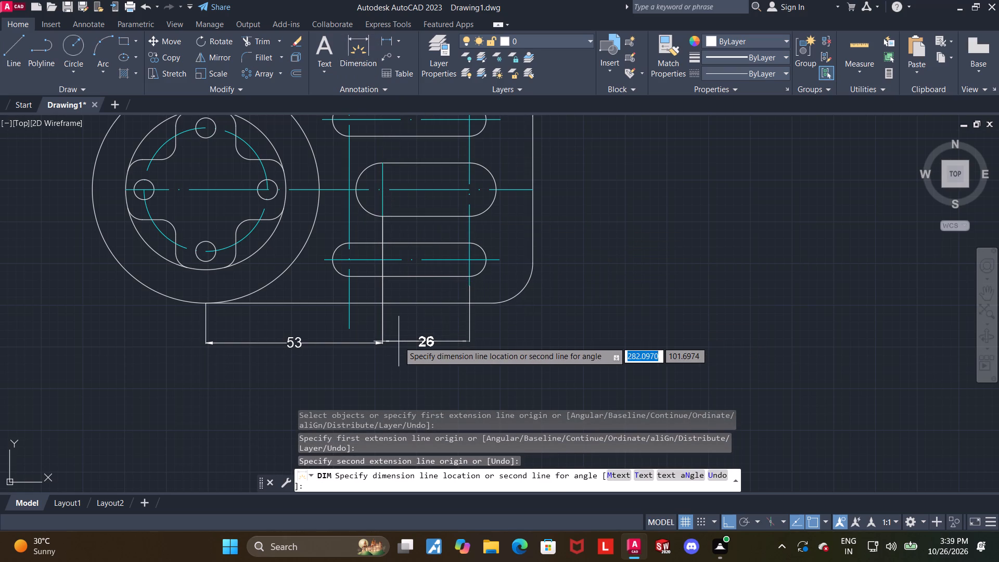
left_click(385, 344)
key("Escape")
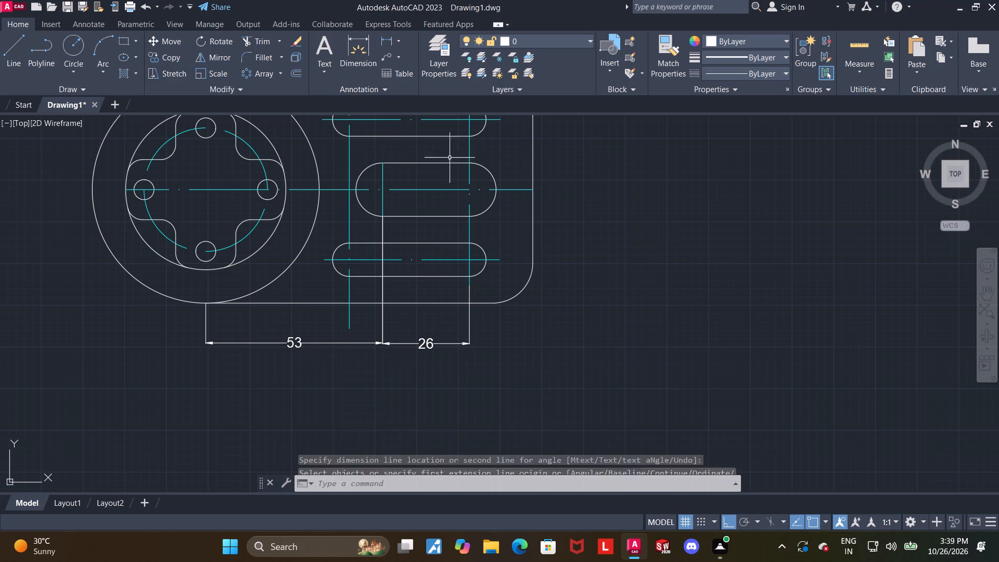
Dimension horizontally from the large circle's bottom point to the body's straight right edge, placing it below the other lower dimensions.
left_click(357, 52)
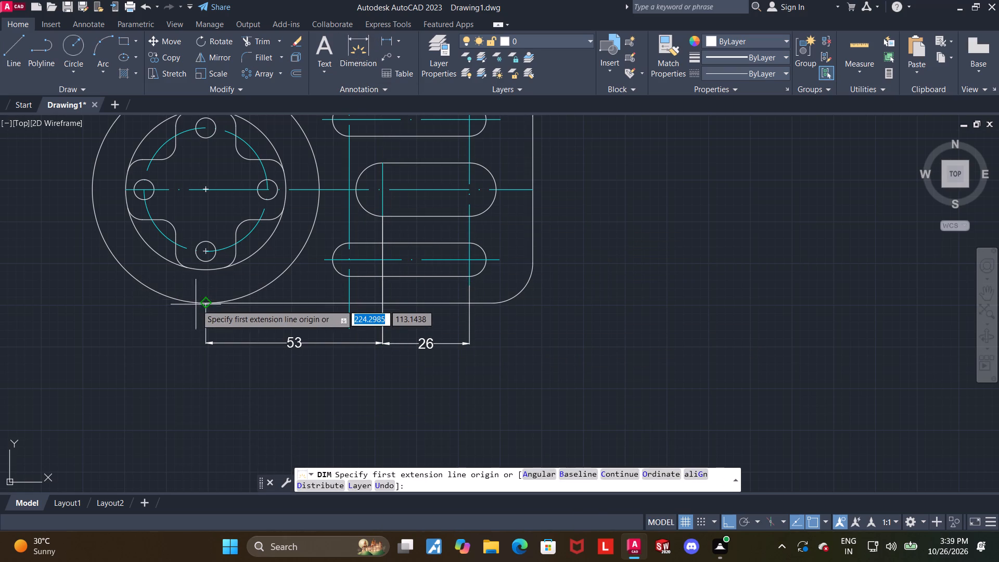
left_click(203, 305)
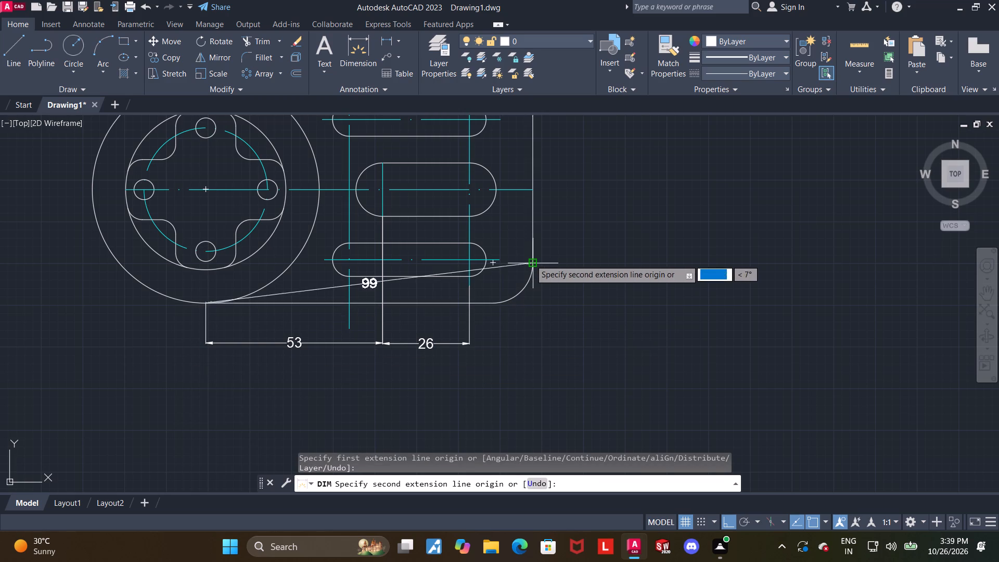
left_click(530, 260)
left_click(515, 371)
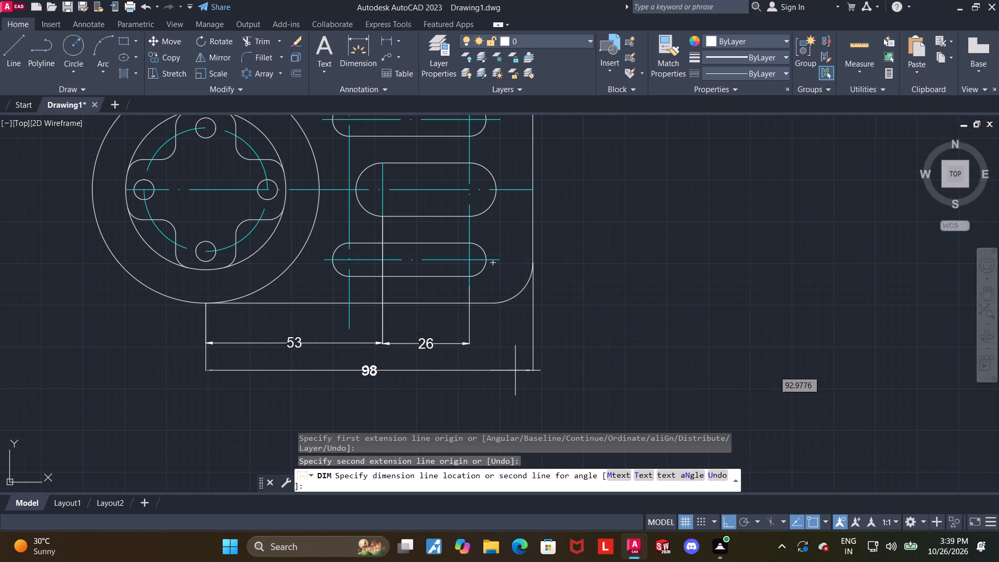
key("Escape")
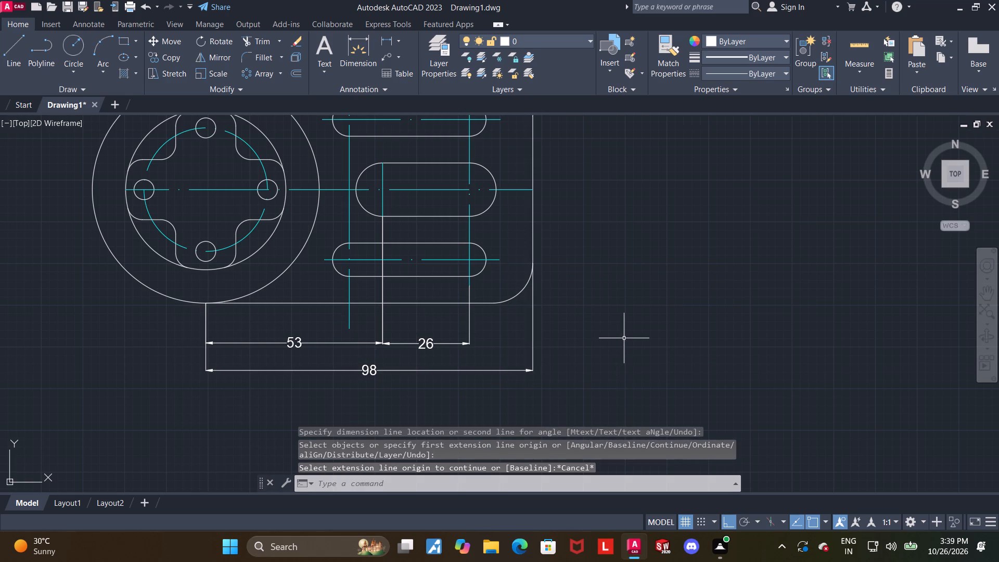
Add a radius dimension to the middle slot's right arc, placing its text outside the body's right edge.
middle_click(624, 338)
scroll(605, 330, "down", 2)
middle_click_drag(600, 322, 573, 365)
middle_click_drag(572, 365, 562, 350)
middle_click(562, 347)
middle_click(562, 346)
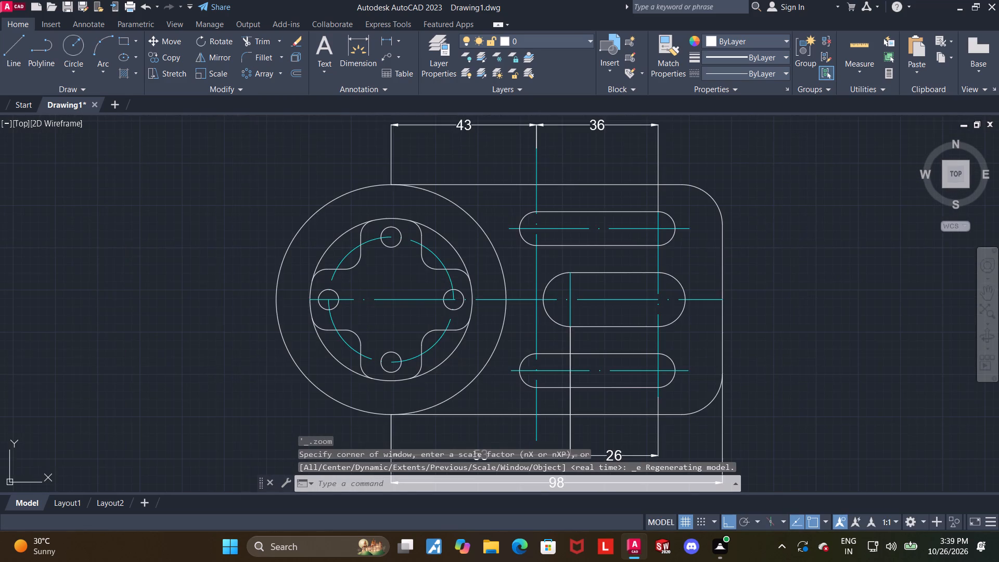
scroll(567, 343, "up", 1)
middle_click(599, 308)
scroll(592, 314, "down", 1)
middle_click_drag(758, 314, 539, 335)
scroll(526, 336, "down", 1)
middle_click_drag(570, 329, 538, 354)
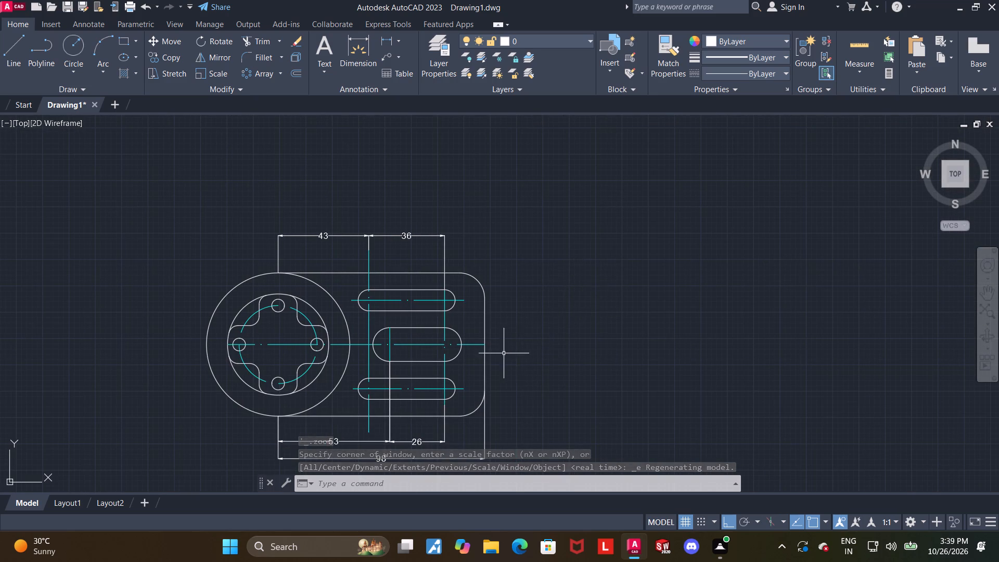
scroll(500, 355, "up", 3)
left_click(351, 48)
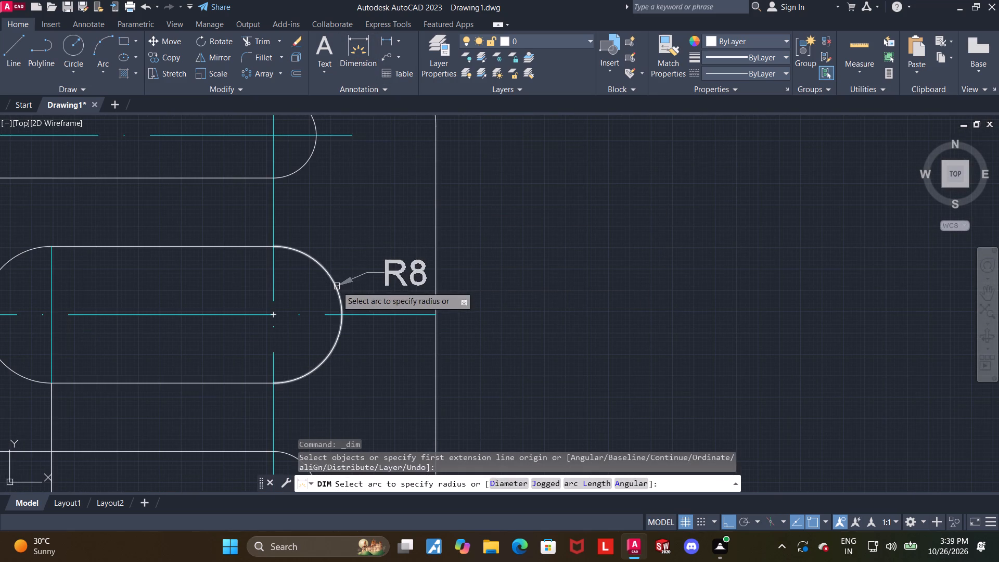
left_click(337, 286)
left_click(493, 231)
key("Escape")
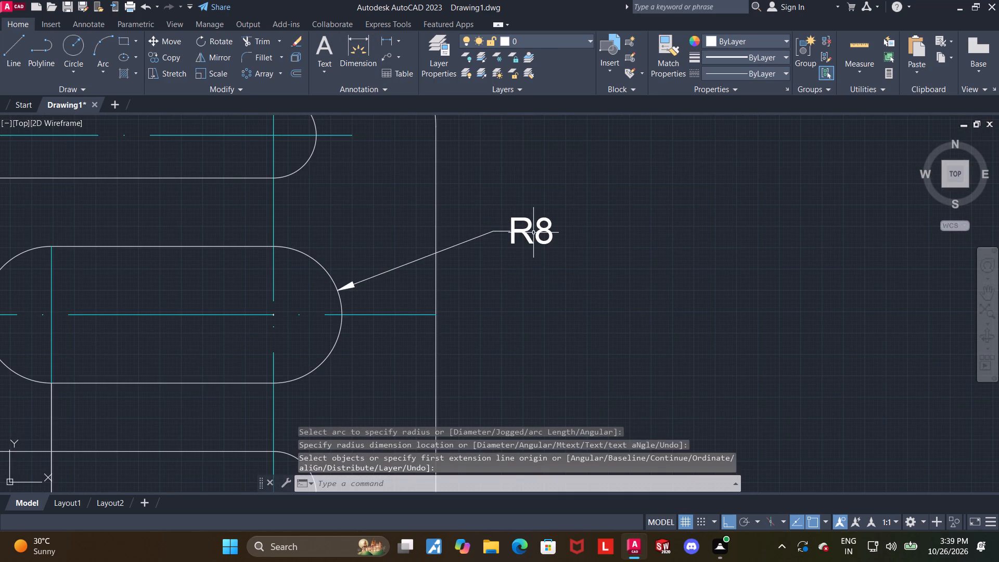
Append -2X to the middle slot's radius dimension text so it reads R8-2X.
double_click(526, 233)
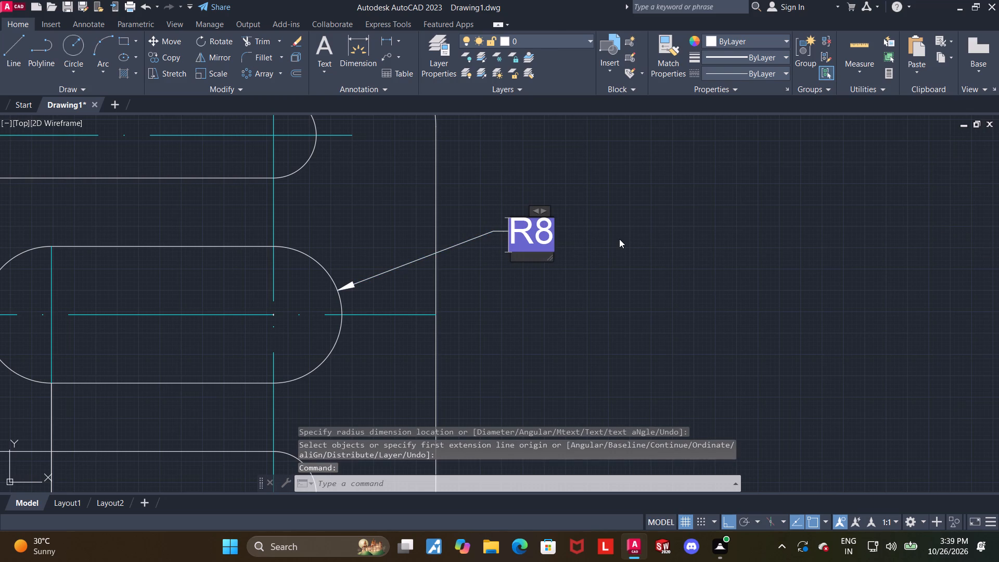
key("Down")
key("Right")
key("Up")
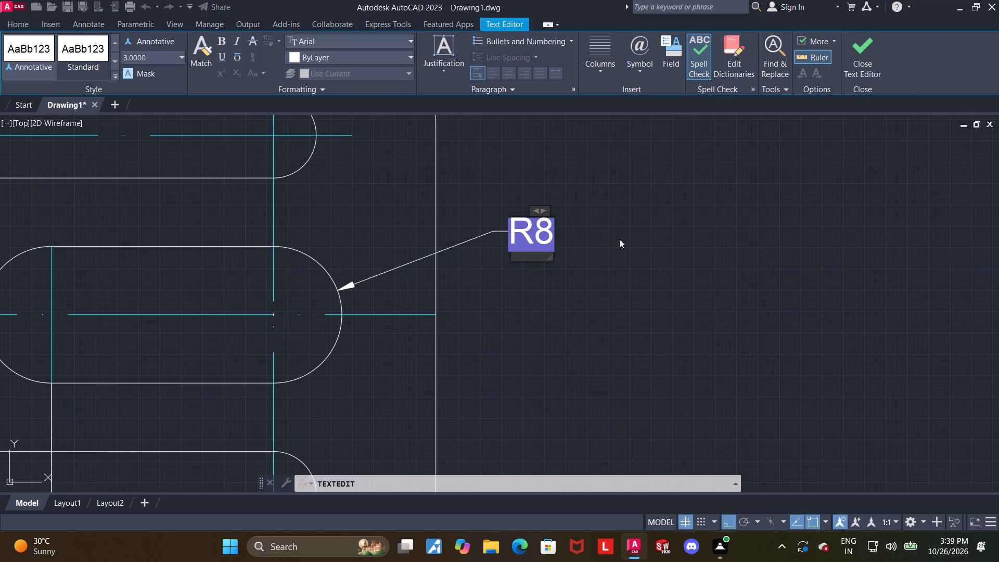
key("minus")
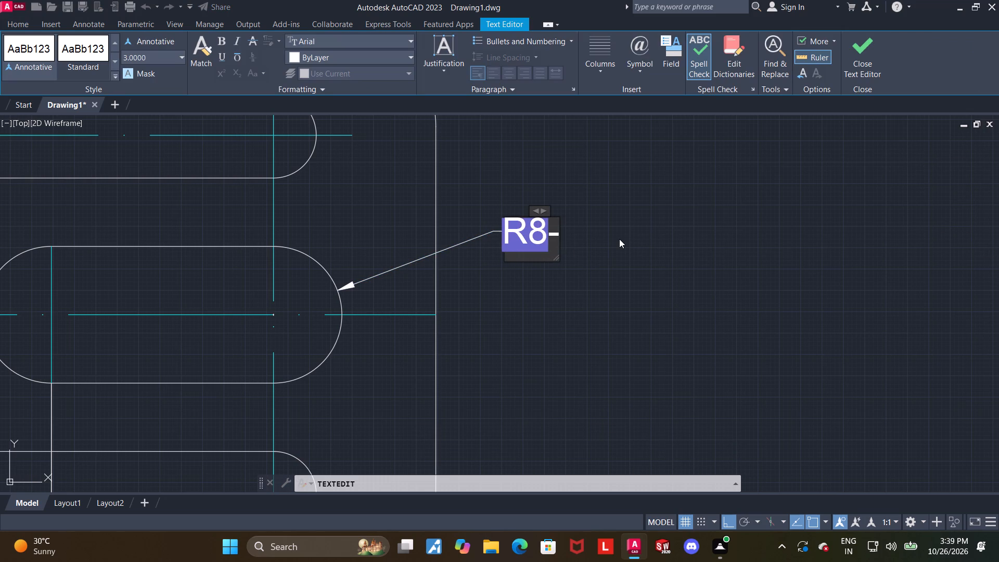
type("2x")
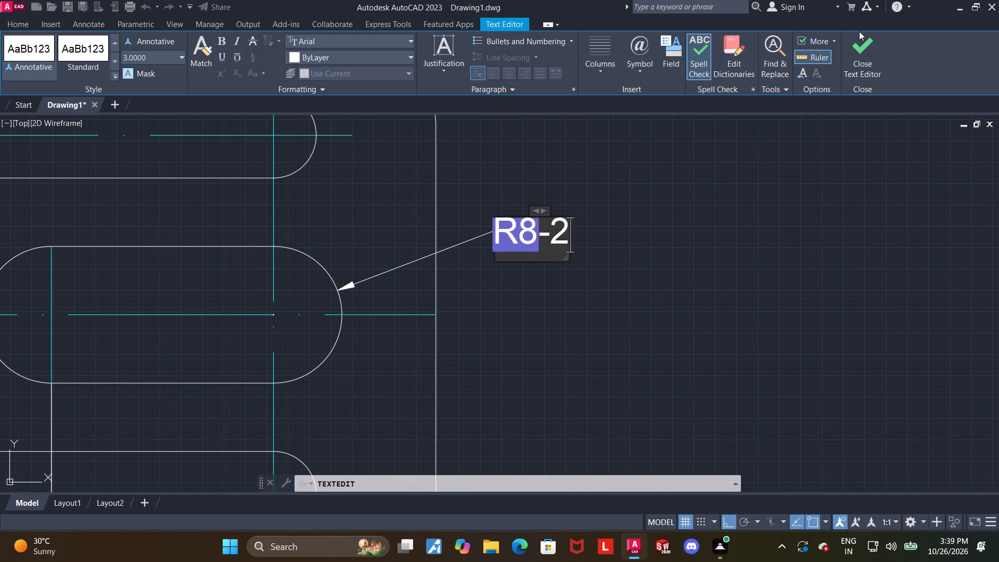
left_click(875, 45)
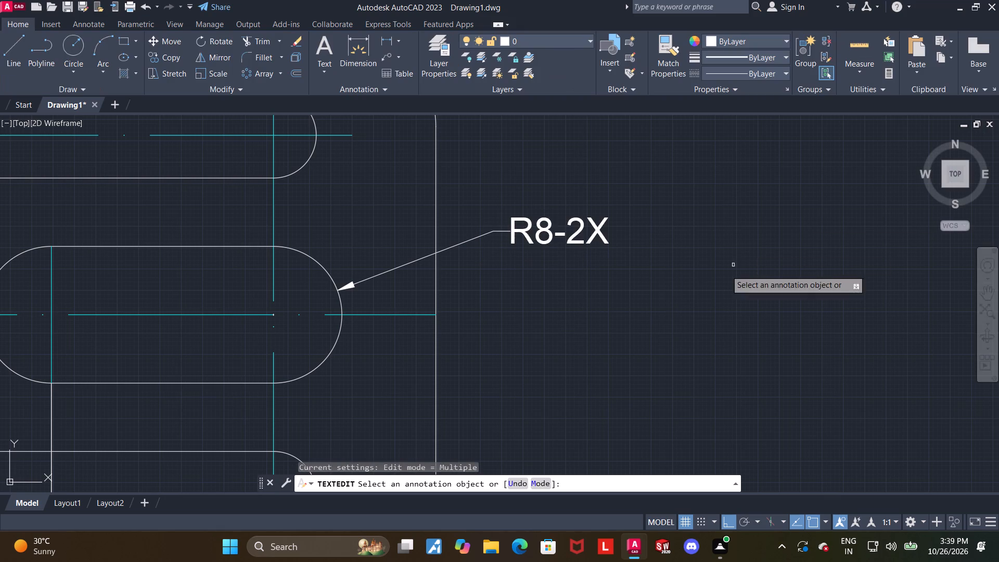
scroll(652, 270, "down", 1)
middle_click_drag(625, 288, 565, 322)
middle_click_drag(599, 262, 588, 302)
key("Escape")
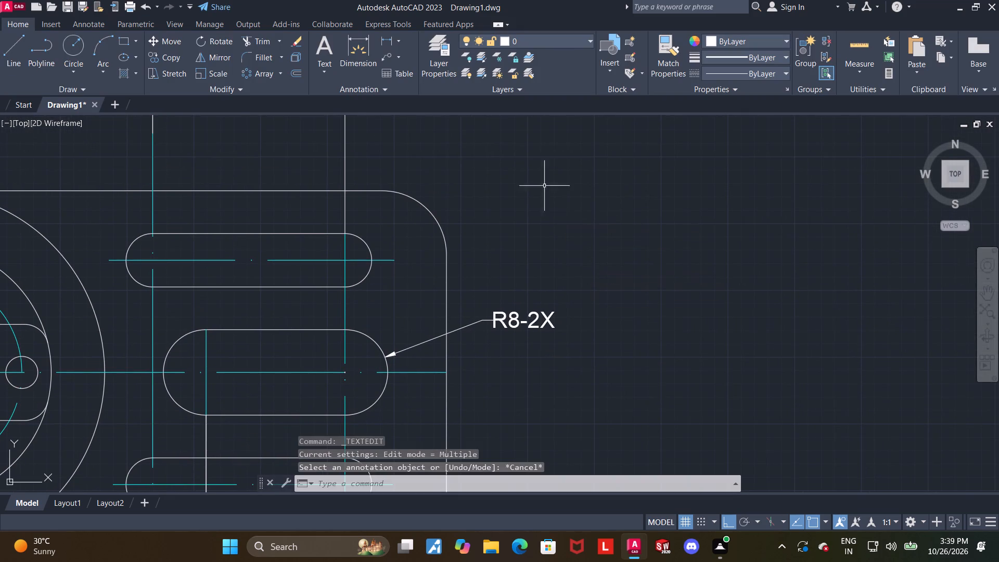
Add a radius dimension to the body's upper-right corner arc, placing its text outside the corner.
middle_click_drag(486, 233, 482, 259)
left_click(352, 46)
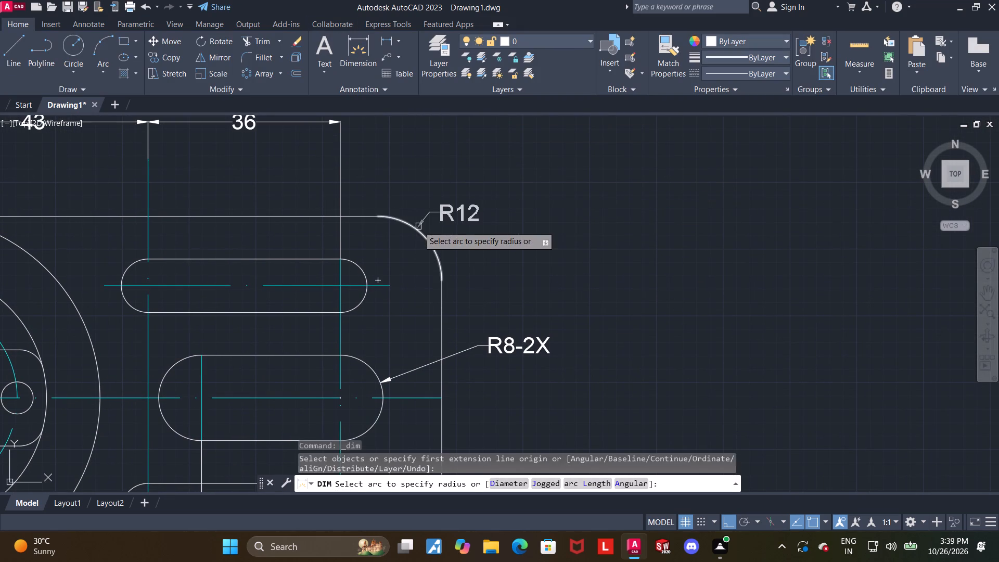
left_click(418, 226)
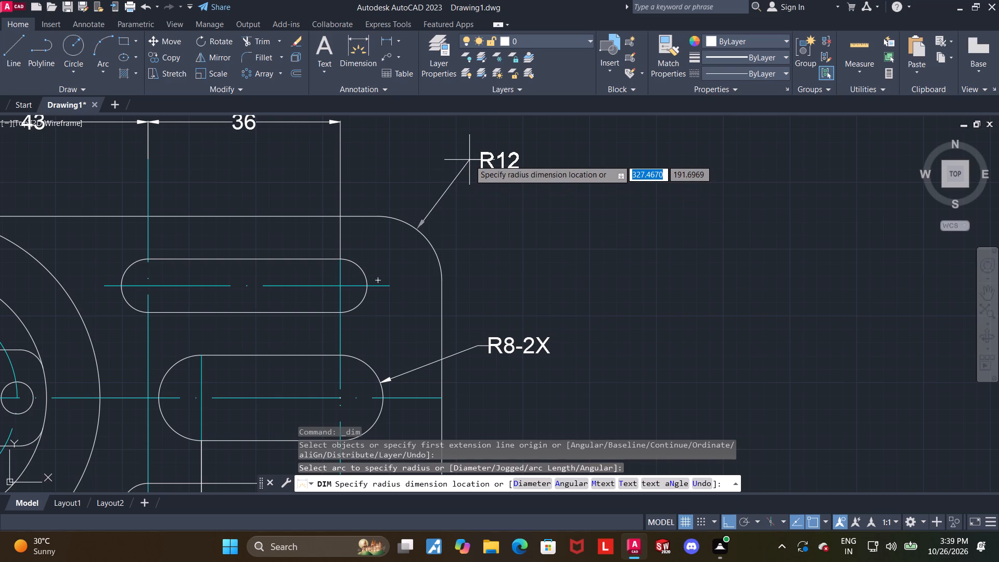
left_click(469, 160)
key("Escape")
Add a radius dimension to the upper slot's right arc, placing its text outside the body's right edge.
left_click(356, 54)
scroll(488, 154, "down", 1)
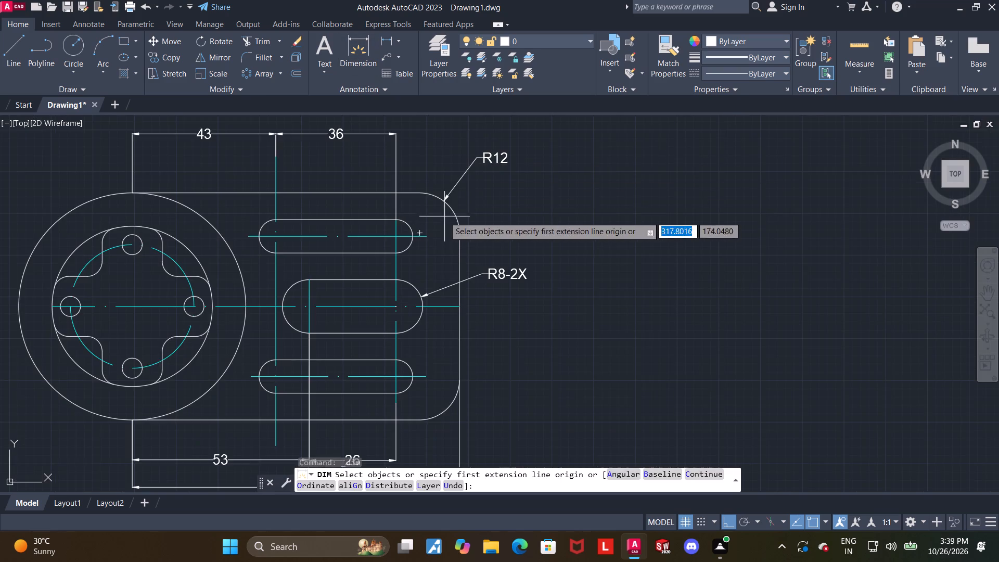
scroll(442, 218, "up", 1)
scroll(394, 228, "up", 2)
left_click(383, 242)
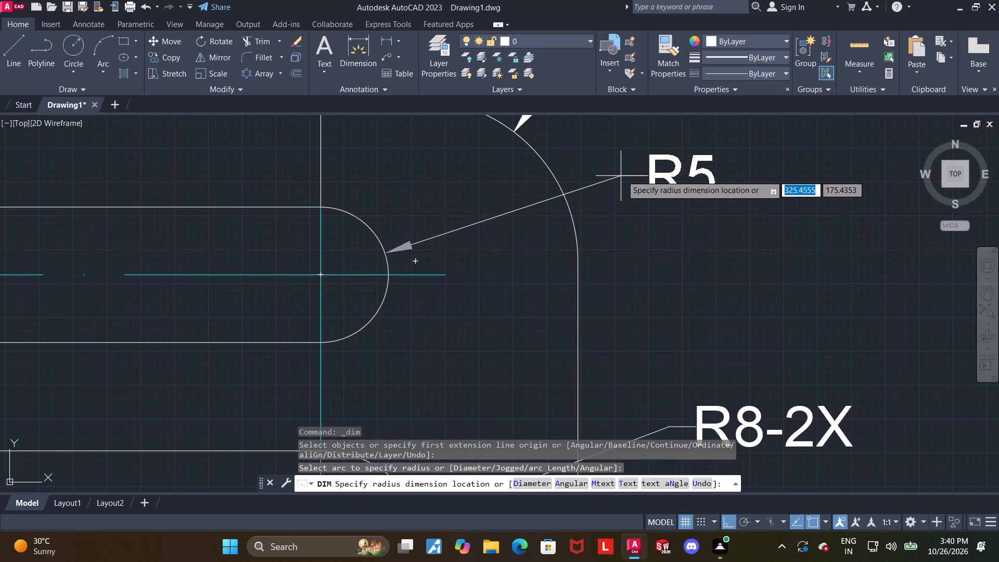
left_click(623, 175)
key("Escape")
Append -4X to the upper slot's radius dimension text so it reads R5-4X.
double_click(656, 170)
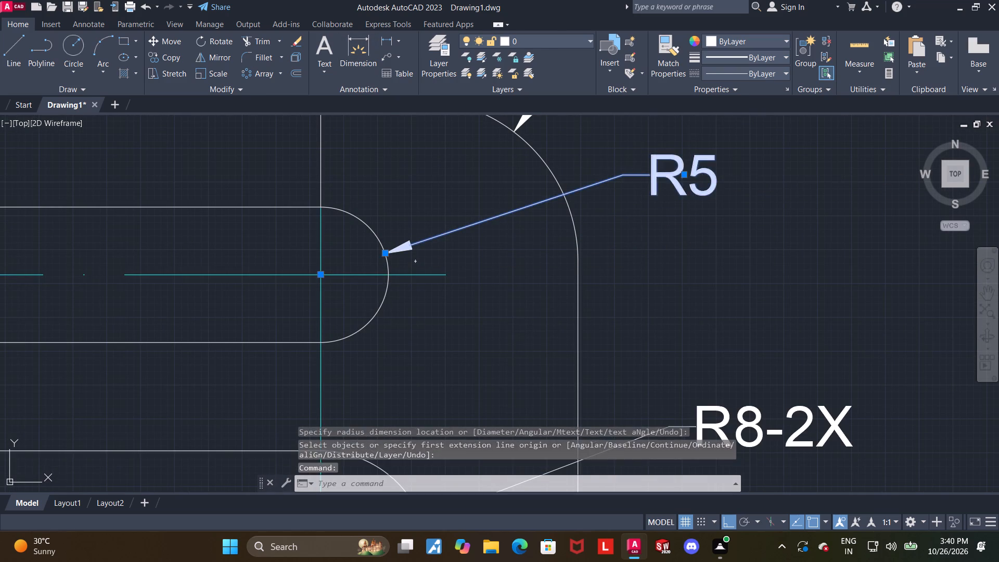
key("Right")
type("-4")
key("x")
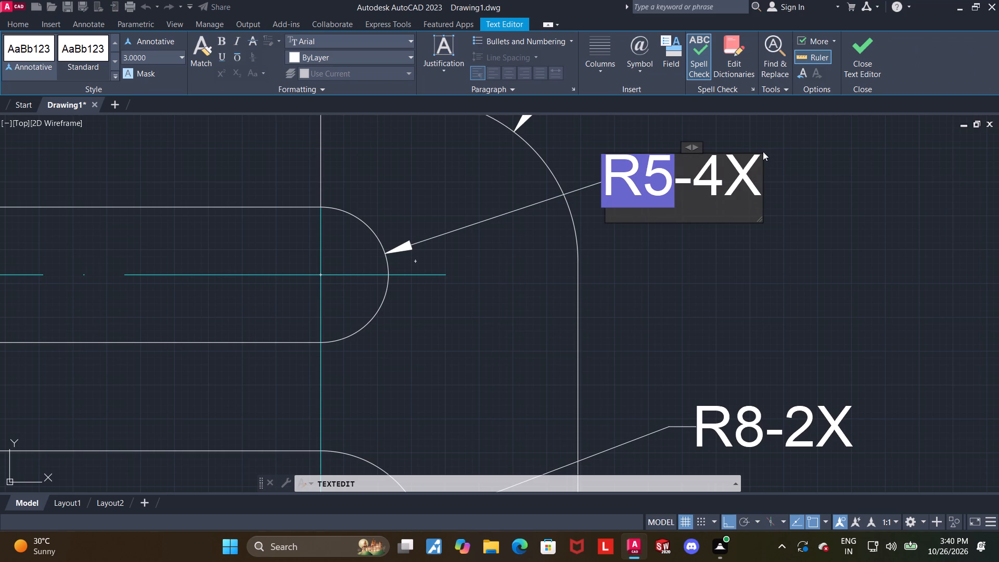
left_click(869, 49)
scroll(635, 152, "down", 1)
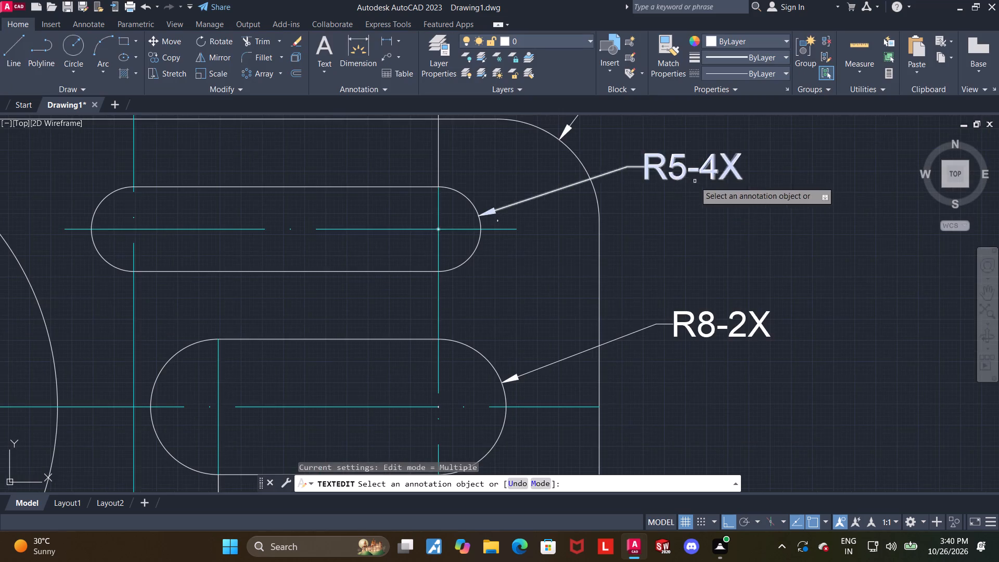
middle_click_drag(730, 196, 562, 176)
key("Escape")
Dimension vertically between the upper and lower slots' horizontal centre lines, placing the dimension beyond the radius labels outside the body.
scroll(562, 180, "down", 1)
middle_click_drag(705, 211, 700, 190)
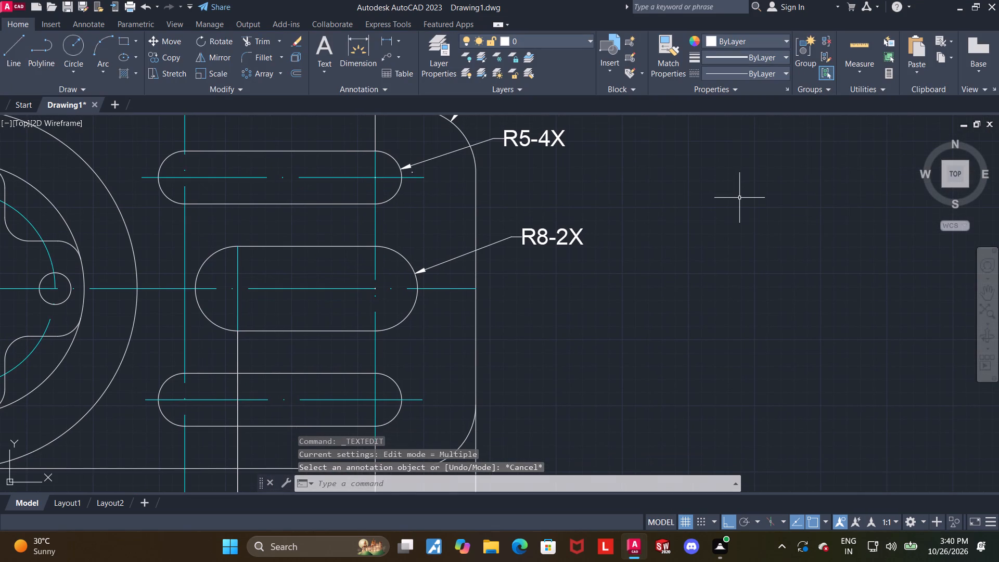
left_click(366, 46)
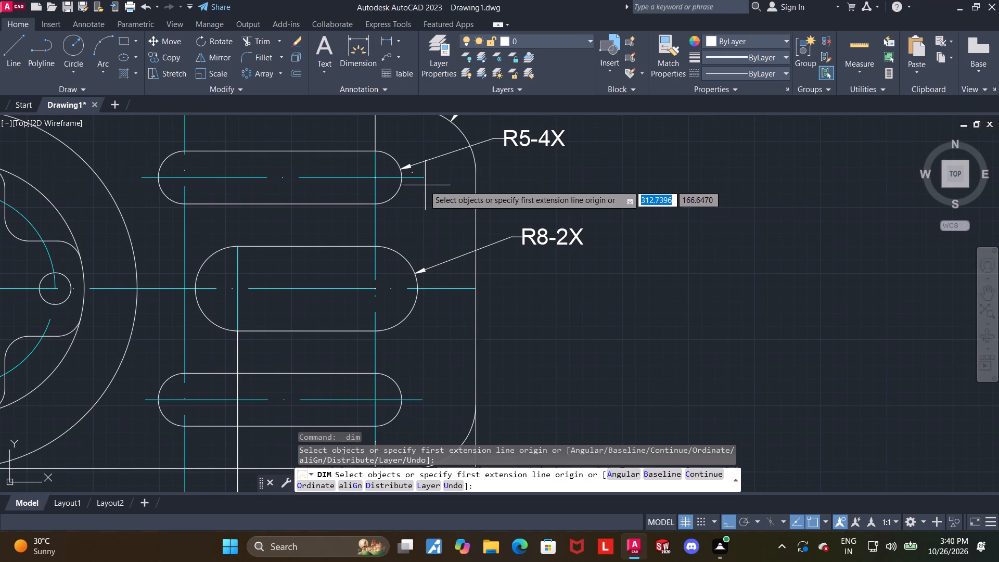
left_click(422, 178)
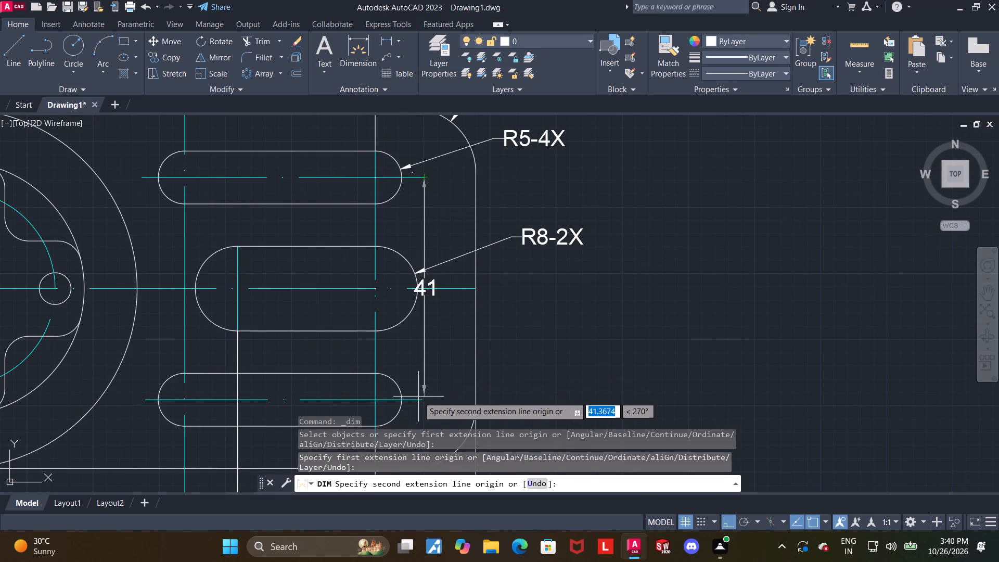
left_click(419, 399)
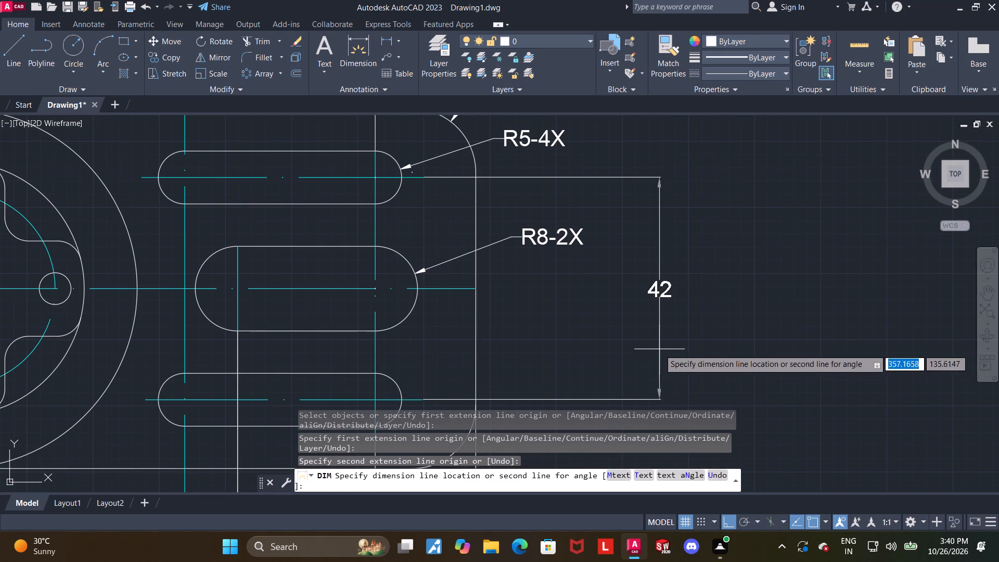
left_click(625, 341)
key("Escape")
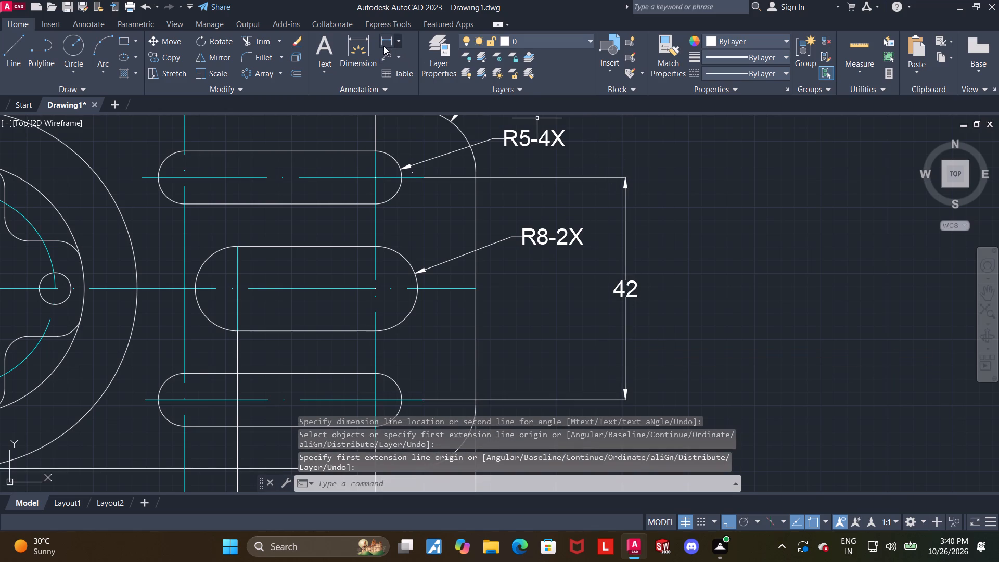
Dimension vertically from the middle centre line to the lower slot's centre line, placing it between the body and the existing vertical dimension.
left_click(345, 43)
left_click(470, 290)
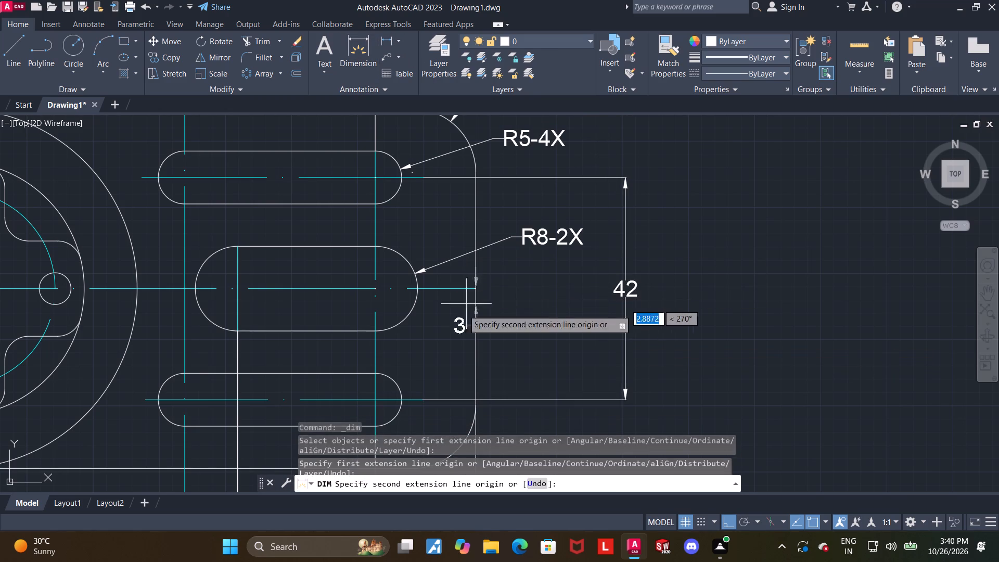
left_click(426, 397)
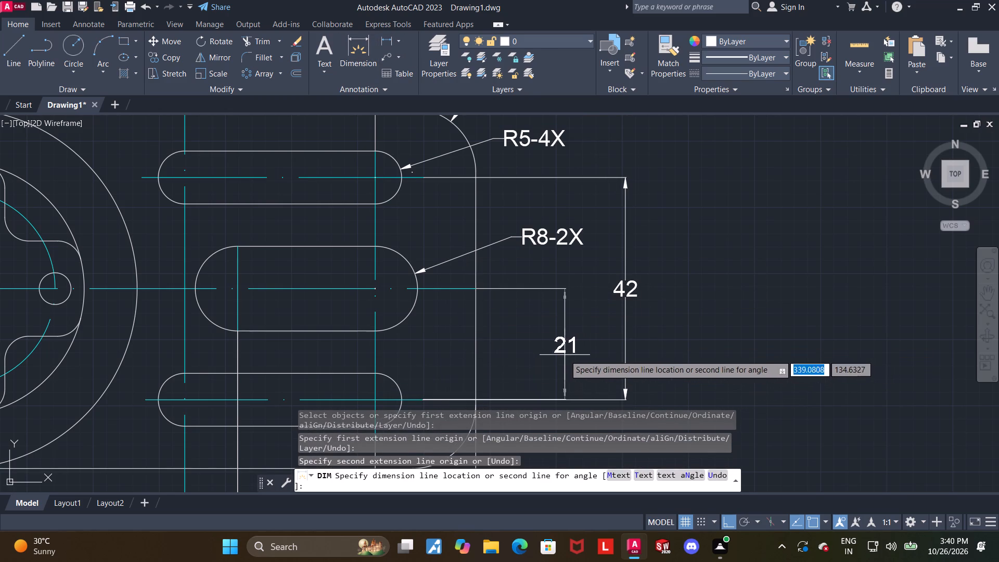
left_click(568, 351)
key("Escape")
scroll(721, 281, "down", 3)
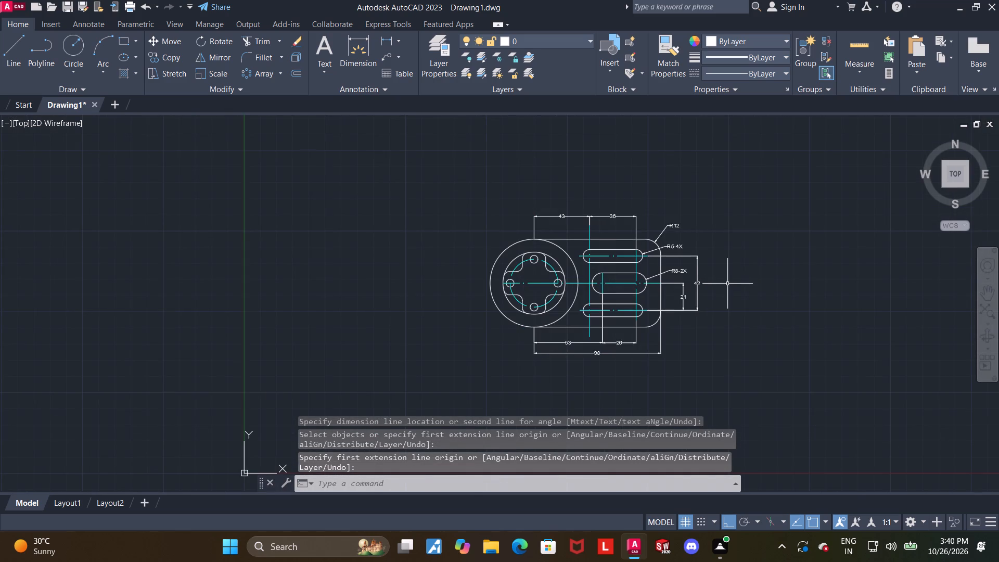
scroll(727, 285, "up", 1)
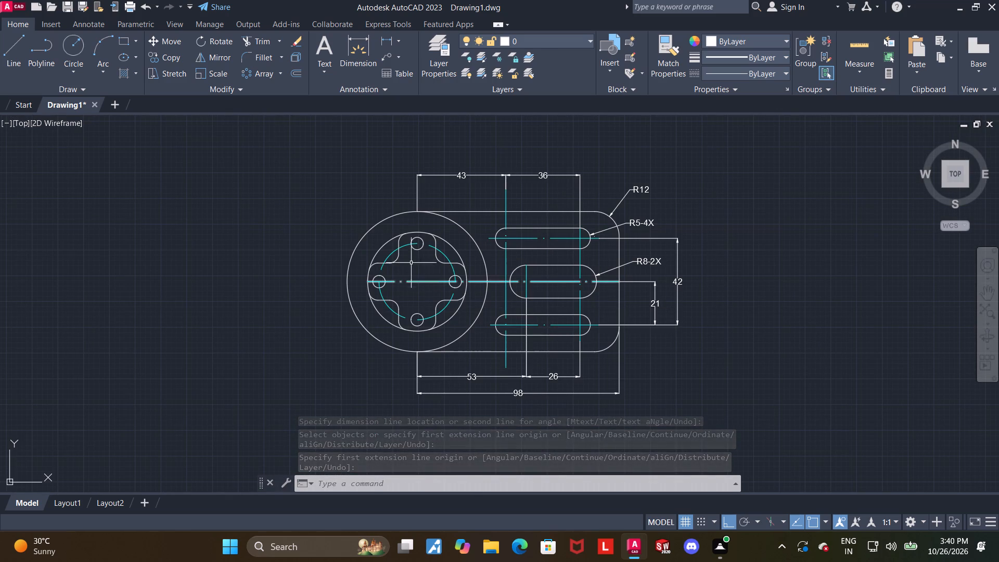
Dimension horizontally from the upper lobe's left edge to the top small hole's centre, placing the dimension just below the hole.
scroll(410, 254, "up", 1)
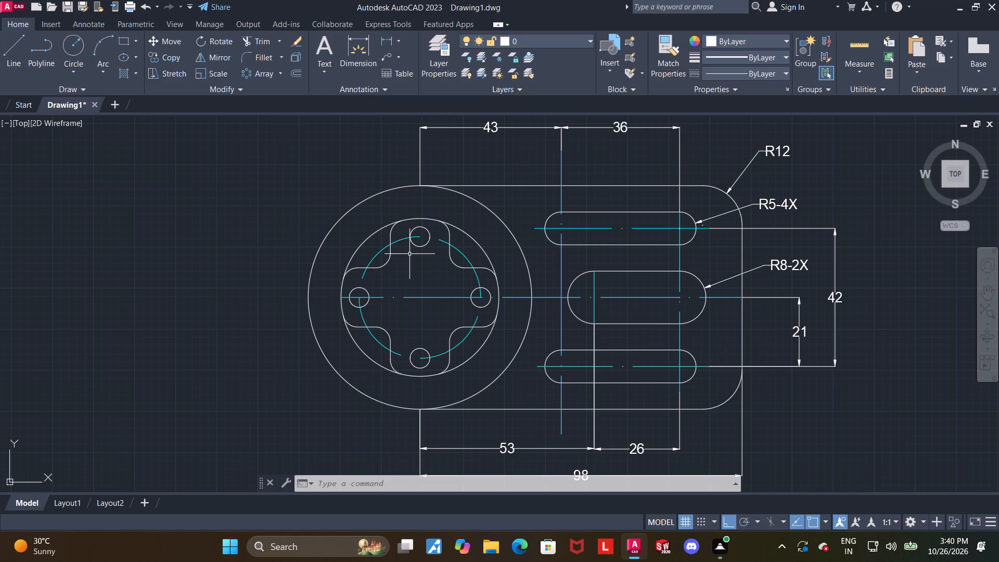
left_click(358, 44)
scroll(396, 261, "up", 2)
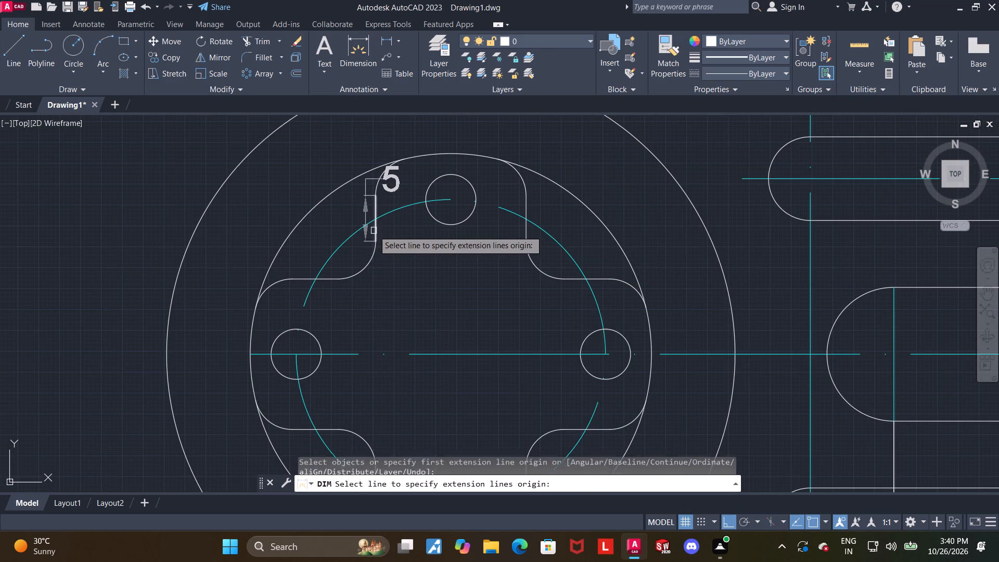
left_click(374, 239)
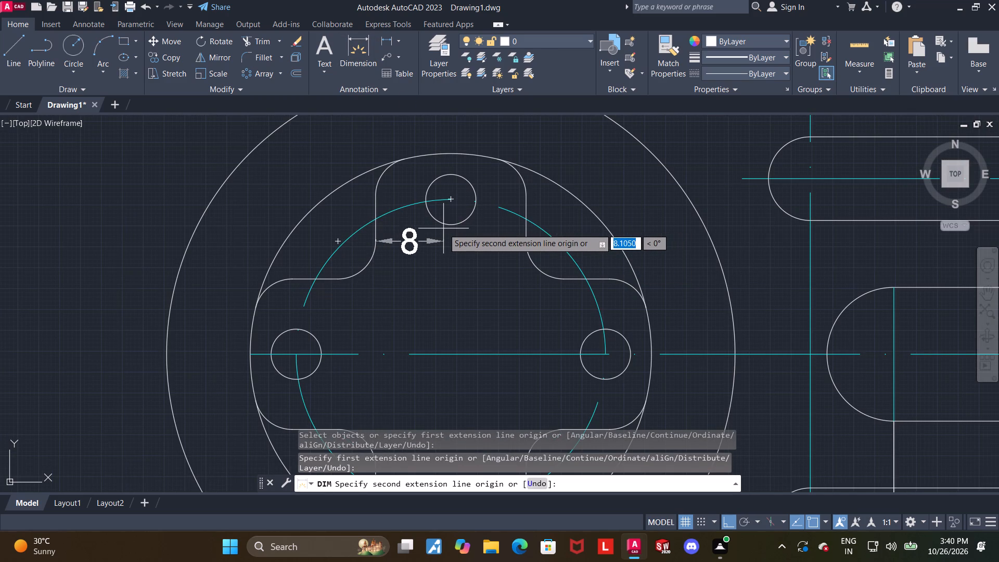
left_click(447, 226)
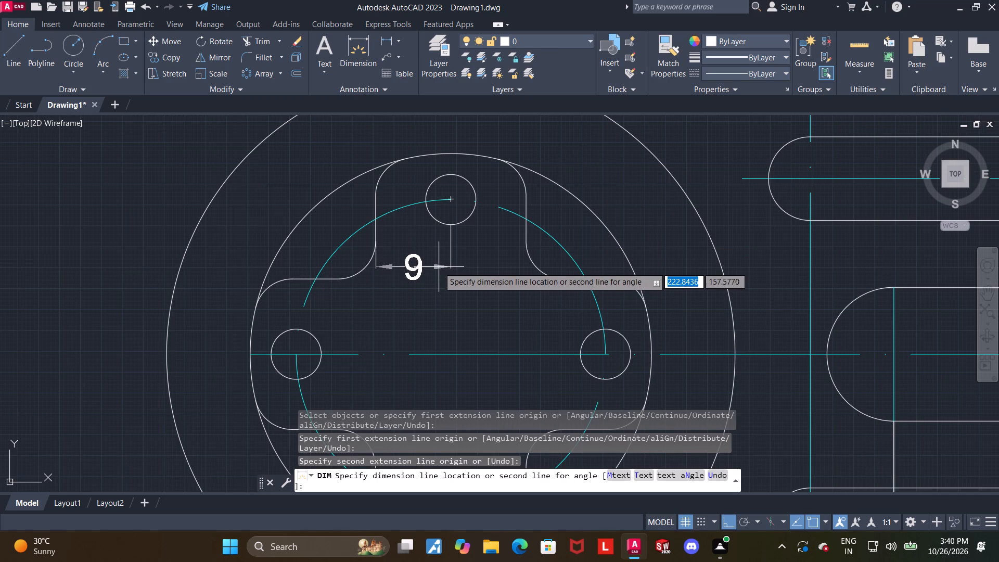
left_click(439, 265)
key("Escape")
Draw a vertical line through the concentric circles' centre, from the top to the bottom of the outer circle.
scroll(452, 293, "down", 1)
middle_click_drag(454, 293, 367, 234)
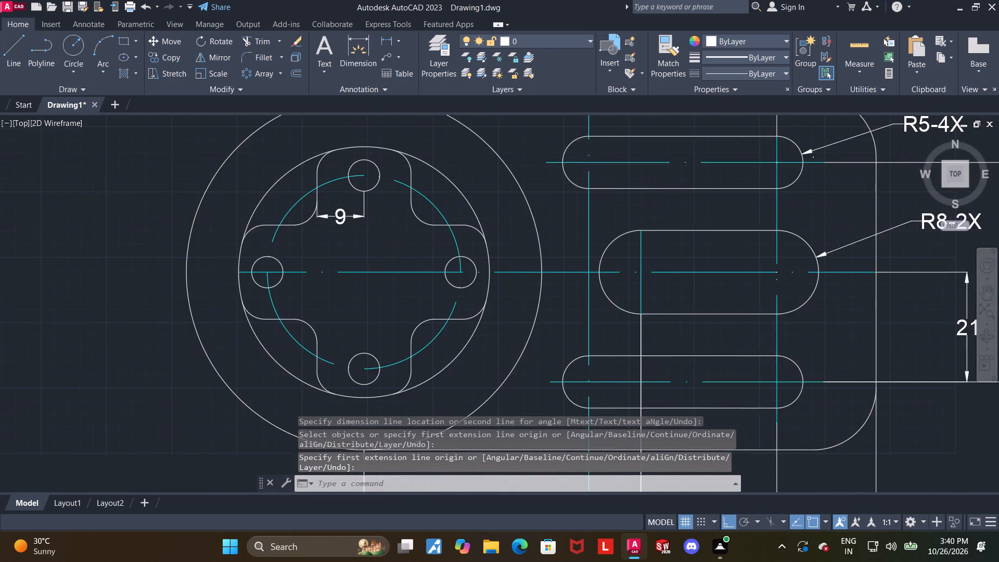
scroll(367, 232, "down", 2)
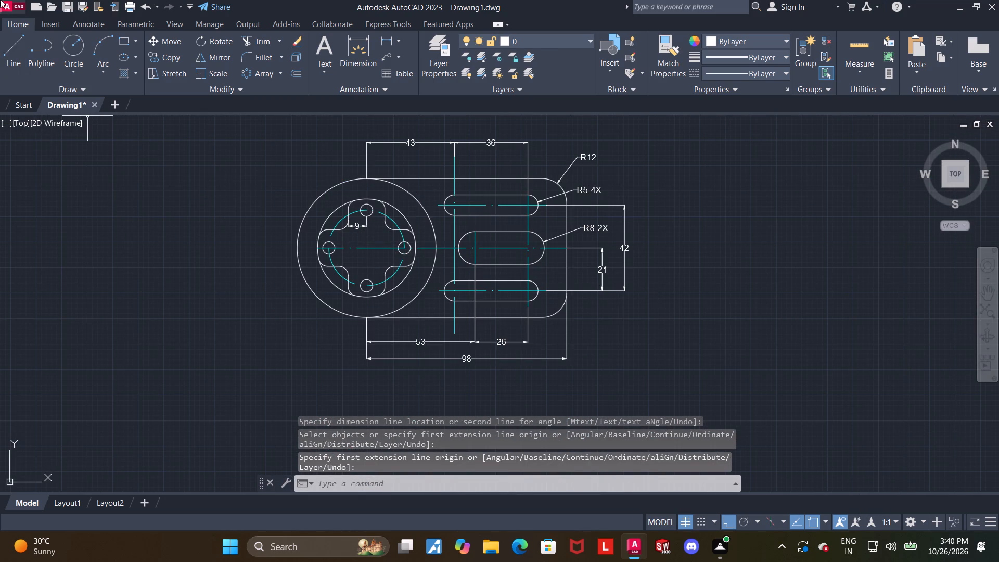
left_click(7, 44)
left_click(364, 181)
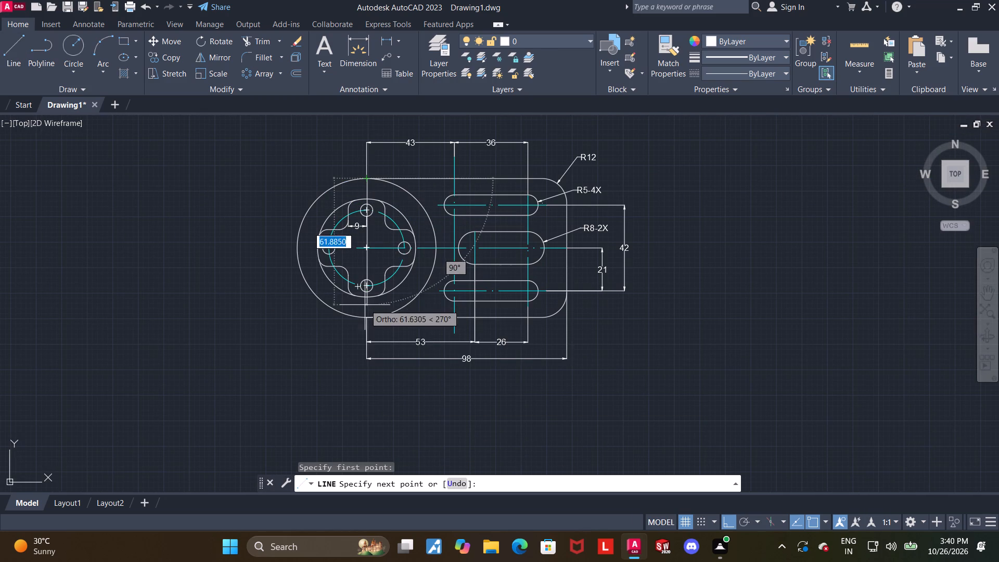
left_click(365, 317)
key("Escape")
key("Escape")
Set the new vertical line's linetype to ACAD_ISO04W100 and its colour to cyan.
scroll(385, 287, "up", 1)
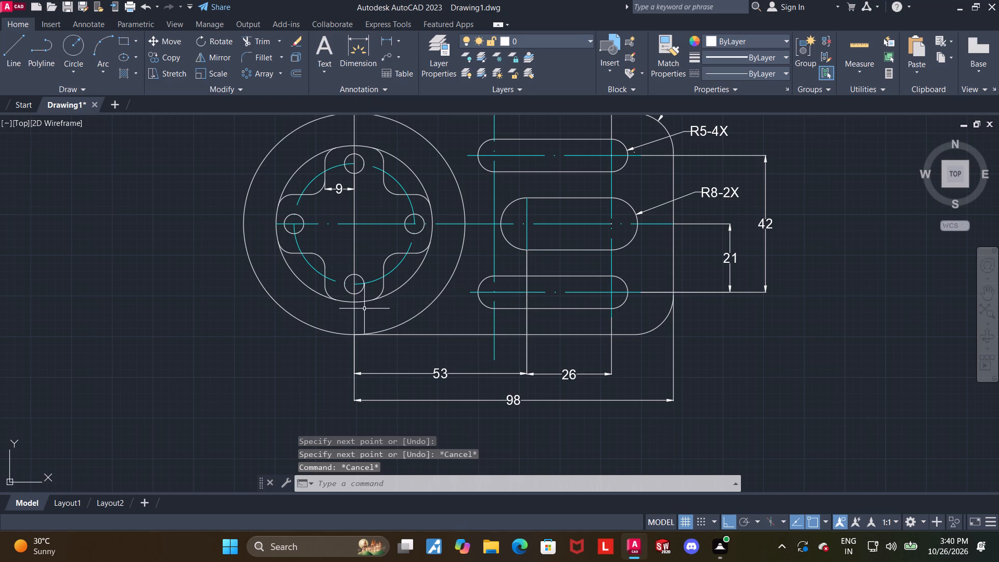
middle_click_drag(369, 311, 374, 342)
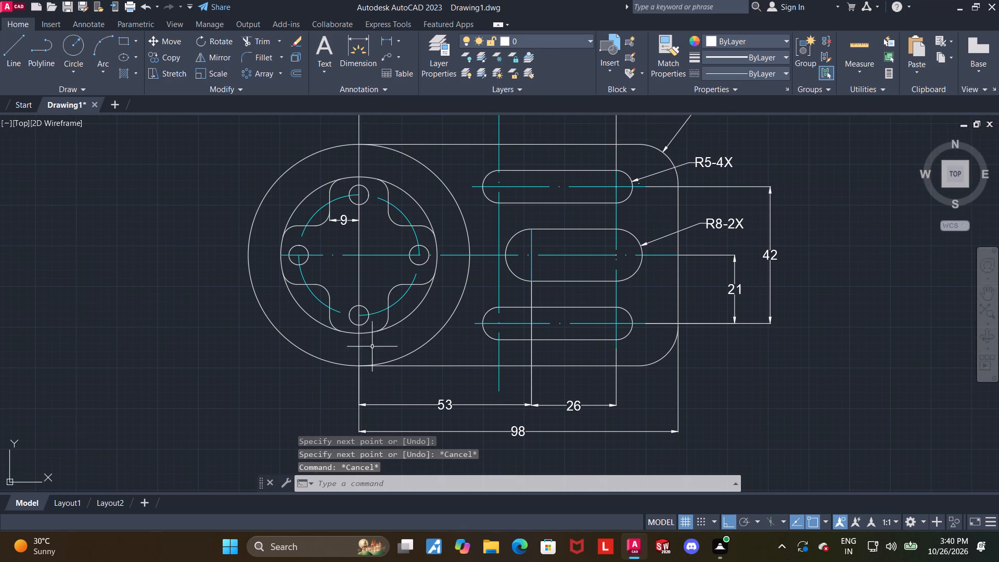
left_click(360, 347)
left_click(742, 74)
left_click(737, 121)
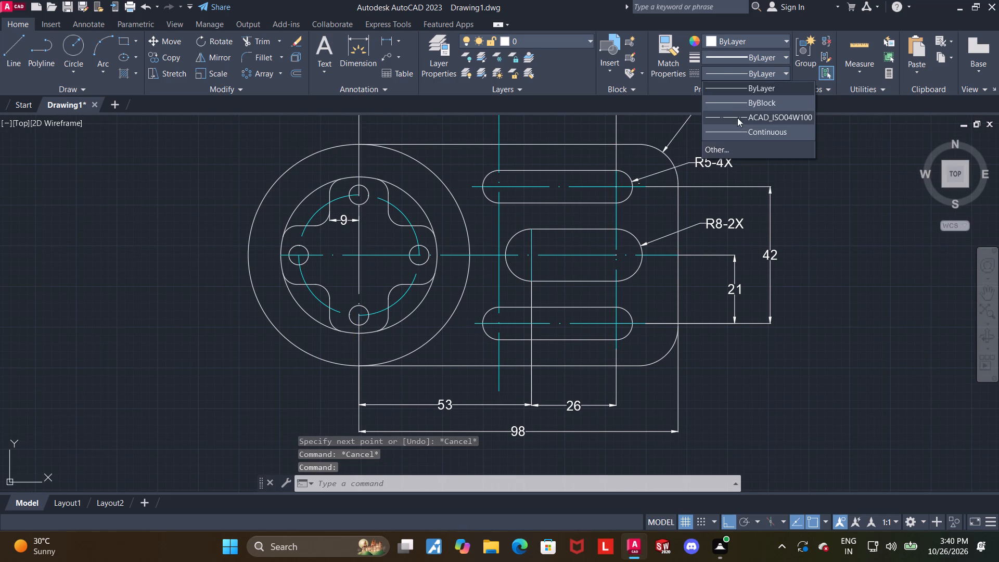
left_click(746, 43)
left_click(747, 163)
key("Escape")
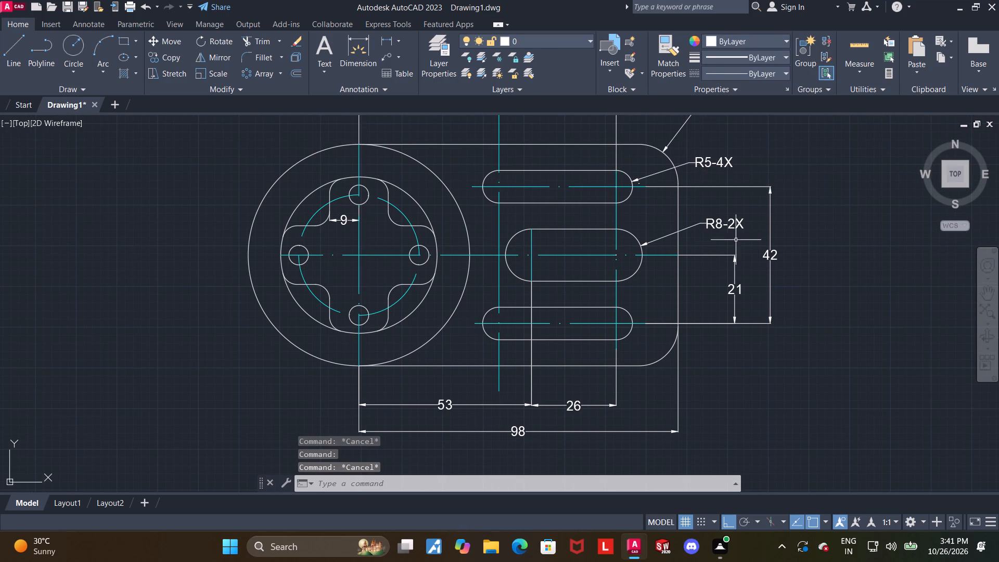
Add a diameter dimension to the top small hole, placing its text outside the outer circle to the upper left.
middle_click_drag(325, 207, 324, 264)
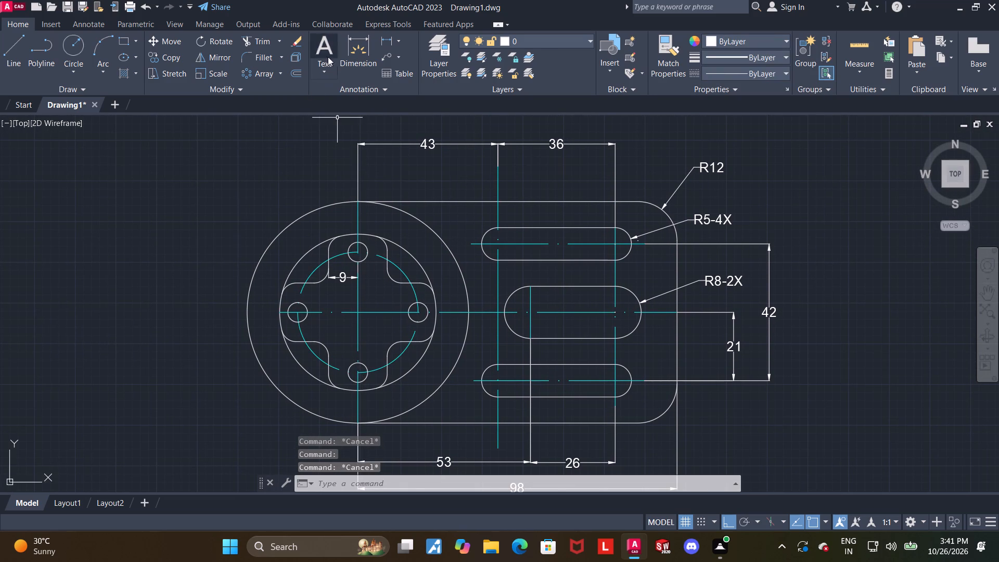
left_click(351, 52)
scroll(252, 157, "up", 1)
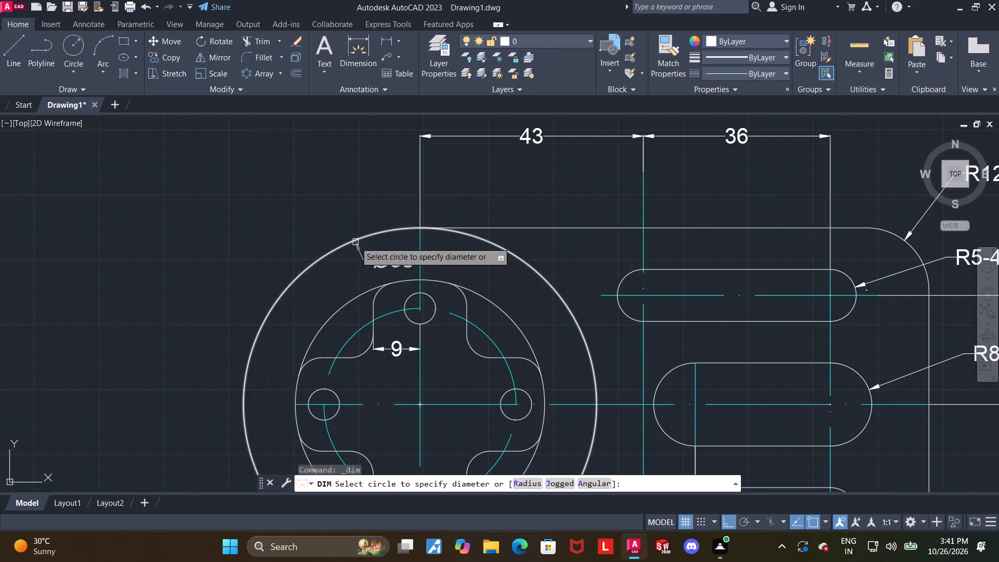
scroll(386, 288, "up", 1)
left_click(416, 304)
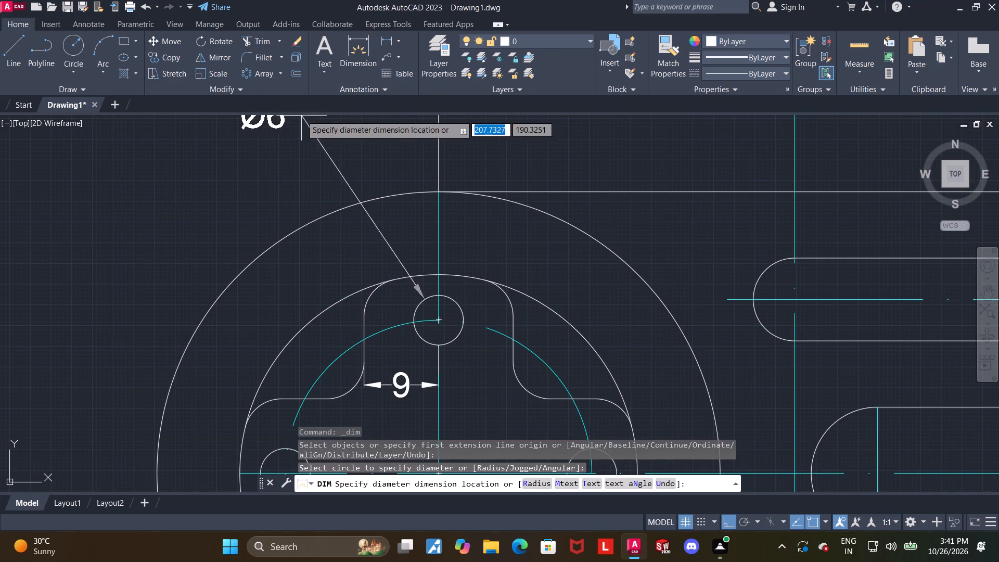
left_click(287, 156)
key("Escape")
Append -4X to the top hole's diameter dimension text so it reads Ø6-4X.
scroll(287, 160, "down", 2)
double_click(273, 158)
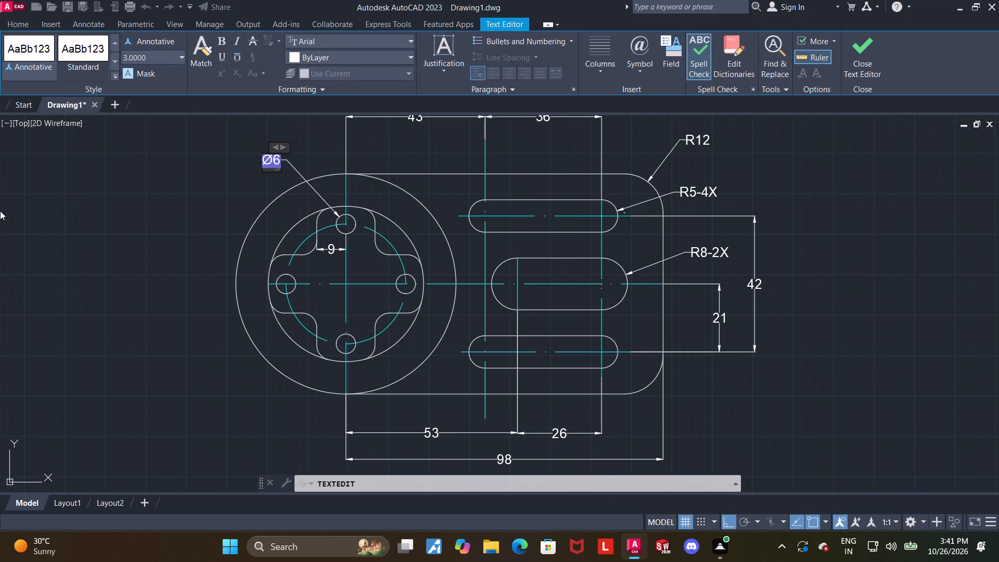
key("Right")
type("-4X")
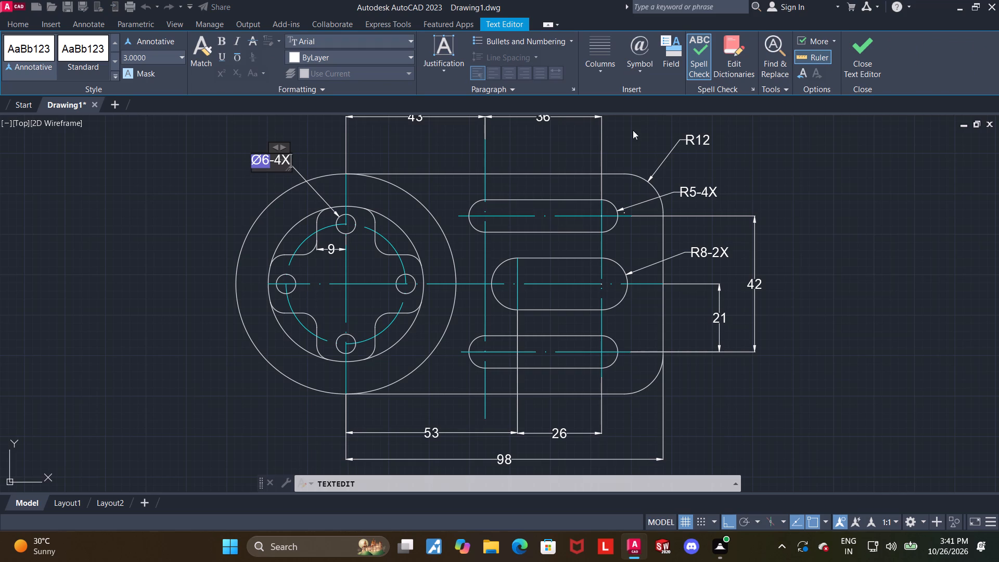
left_click(866, 47)
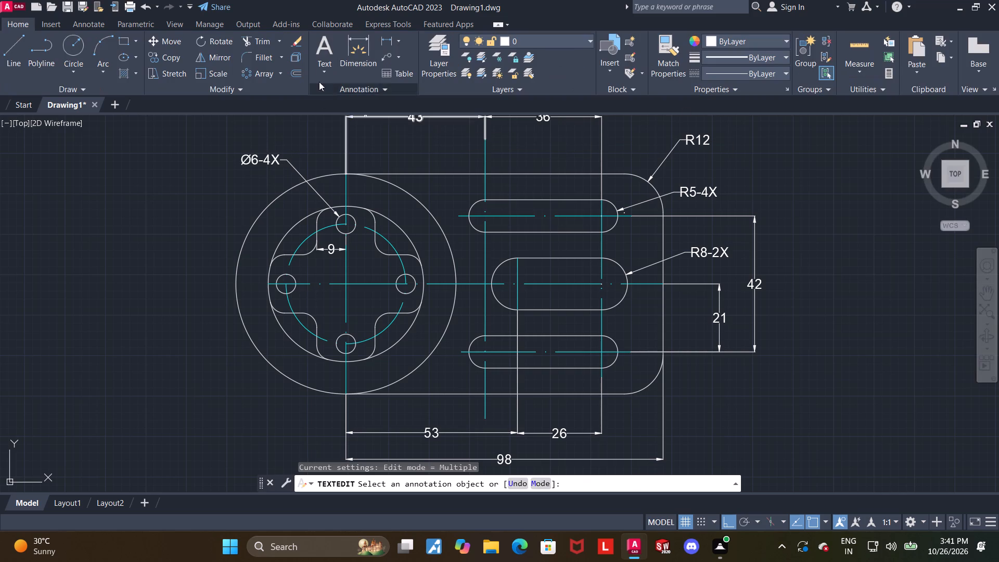
Dimension the inner circle enclosing the lobes as a radius, placing its text outside the outer circle below the Ø6-4X label.
left_click(350, 45)
scroll(285, 174, "up", 1)
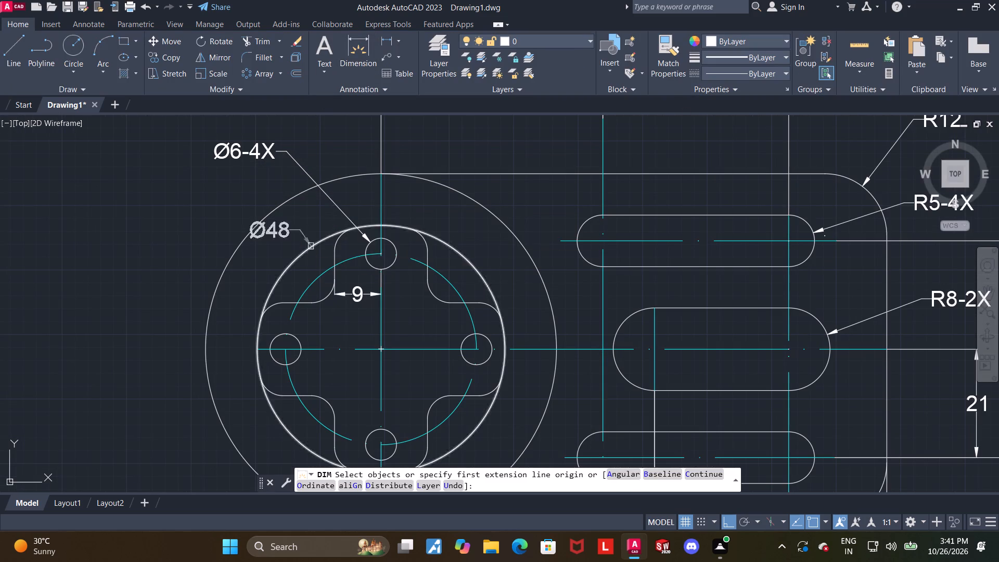
left_click(286, 267)
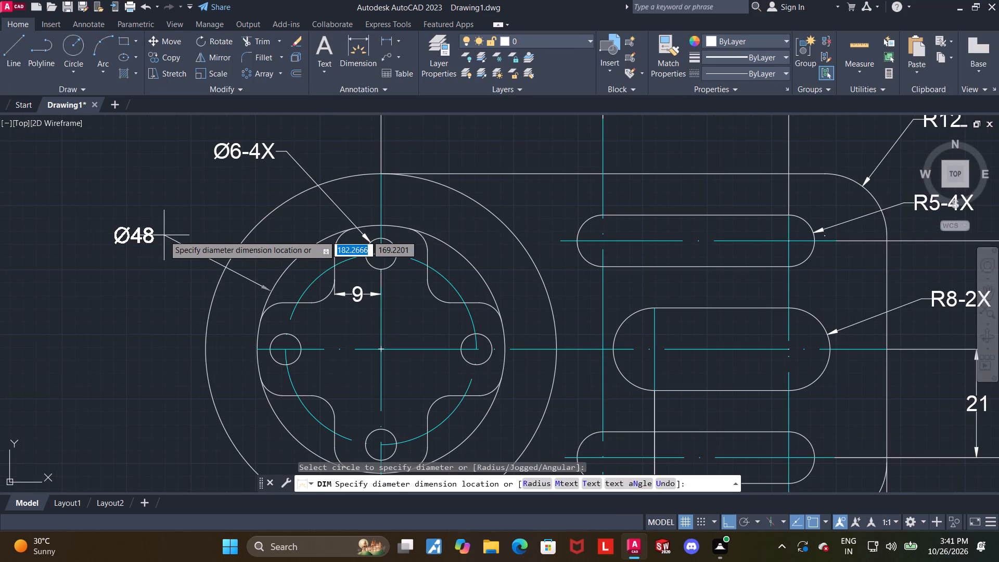
key("r")
key("Return")
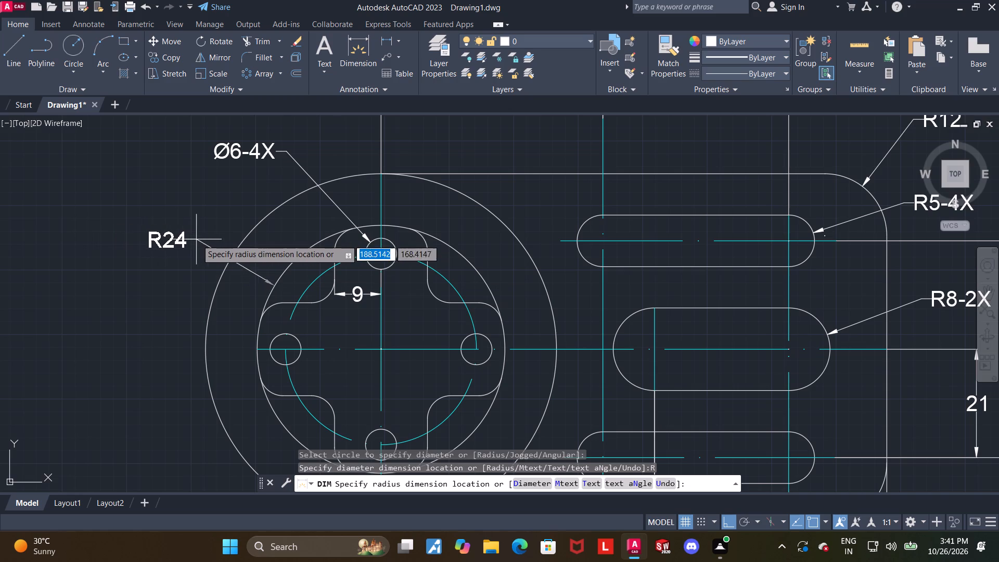
left_click(212, 235)
key("Escape")
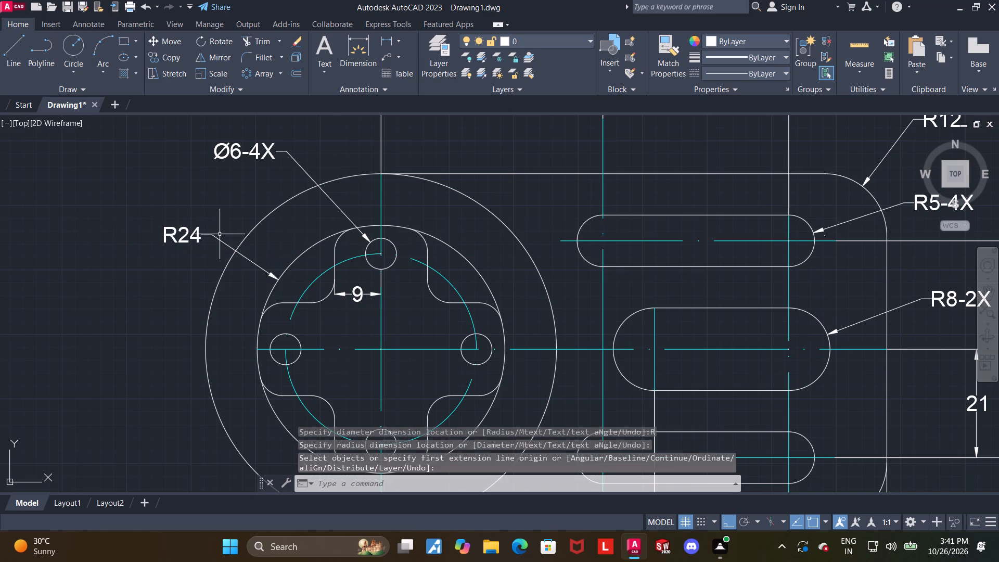
Add a radius dimension to the outer circle, placing its text just outside the circle's left side.
middle_click_drag(139, 371, 157, 316)
left_click(355, 39)
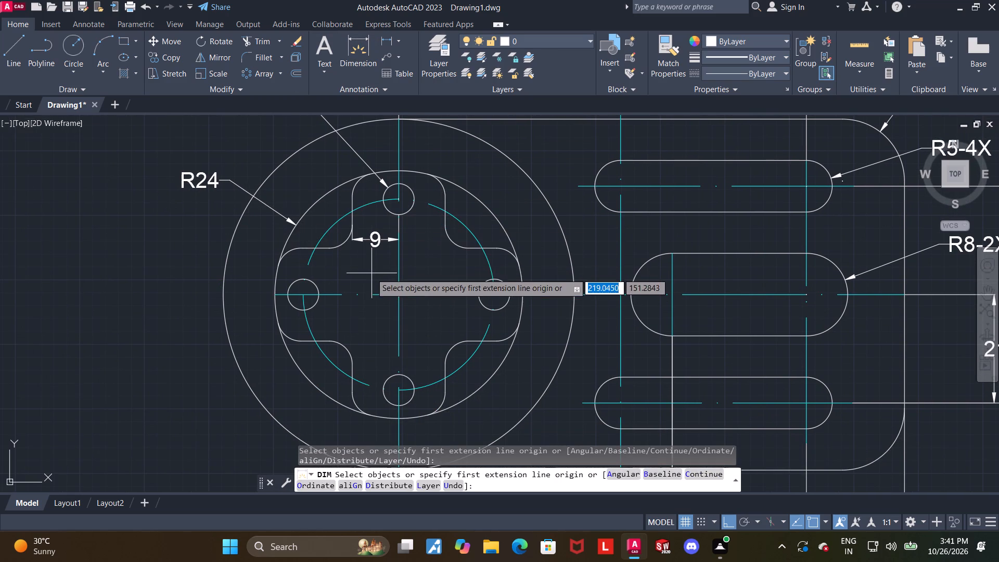
left_click(226, 260)
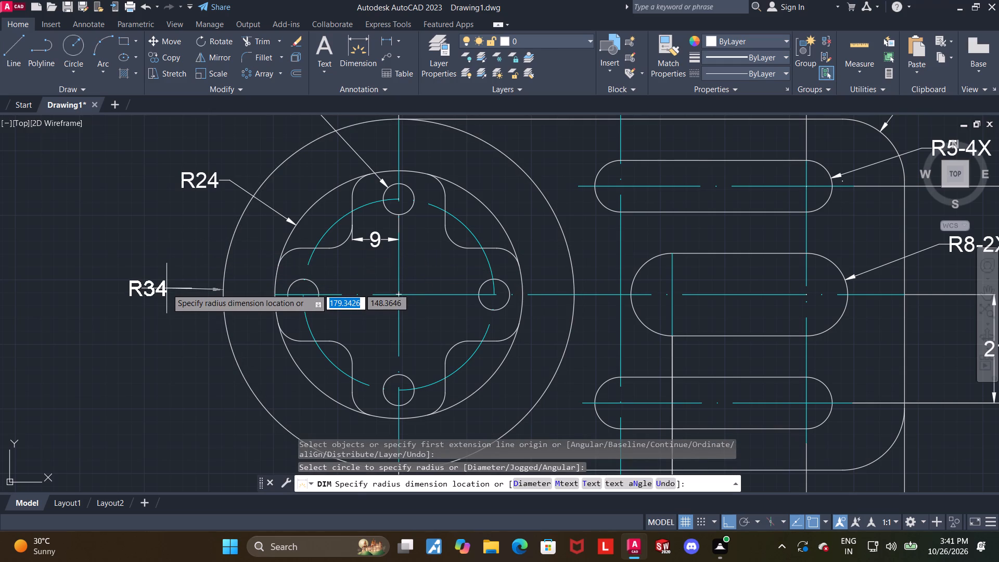
left_click(187, 296)
key("Escape")
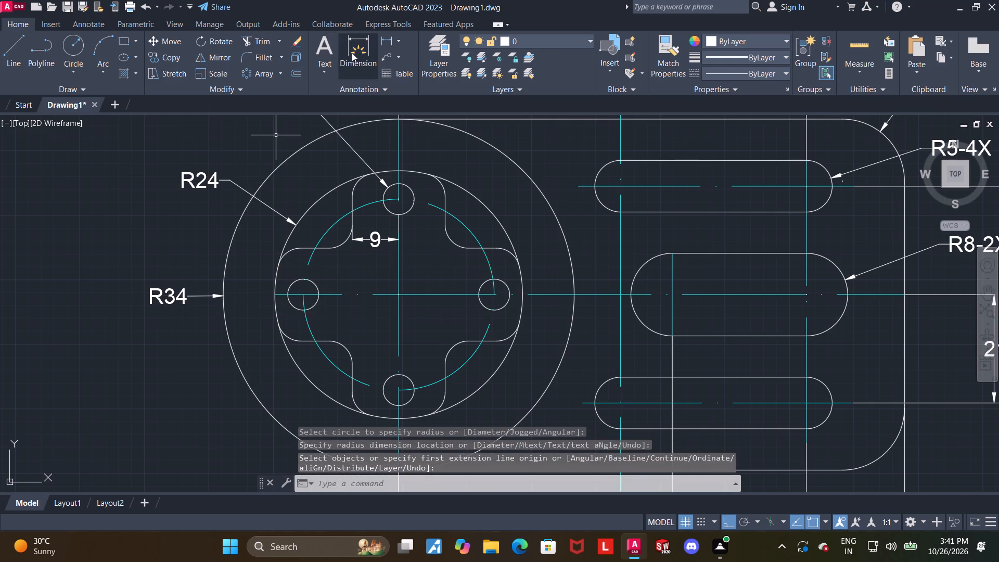
Add a radius dimension to the hole-centre circle's lower-left arc, placing its text outside the outer circle.
left_click(353, 51)
scroll(332, 103, "down", 3)
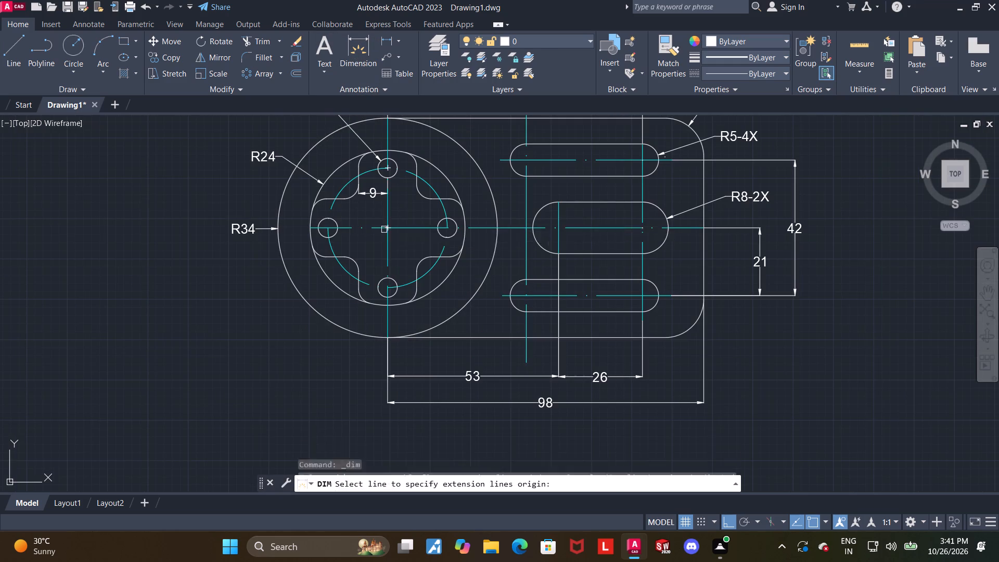
scroll(363, 321, "up", 1)
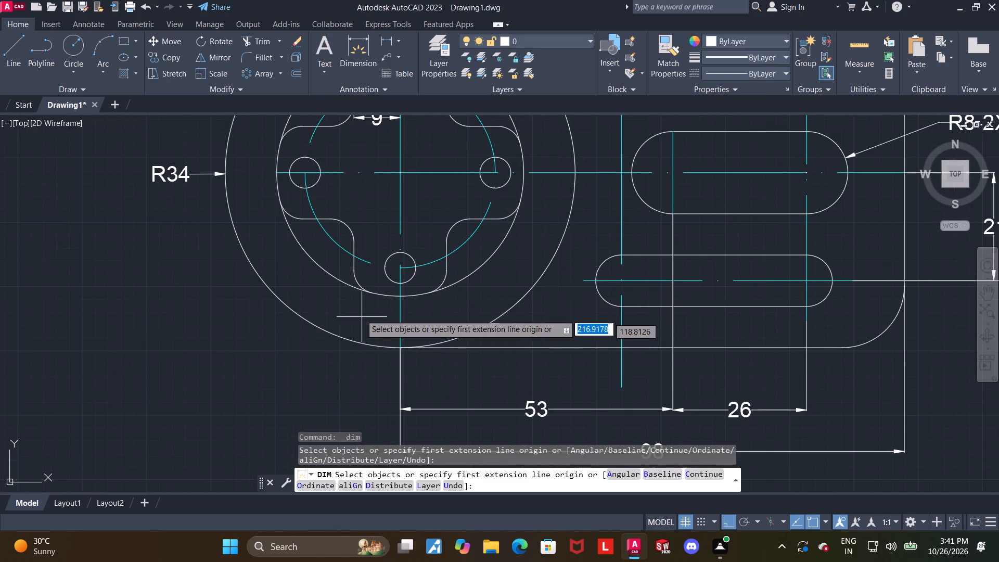
left_click(330, 242)
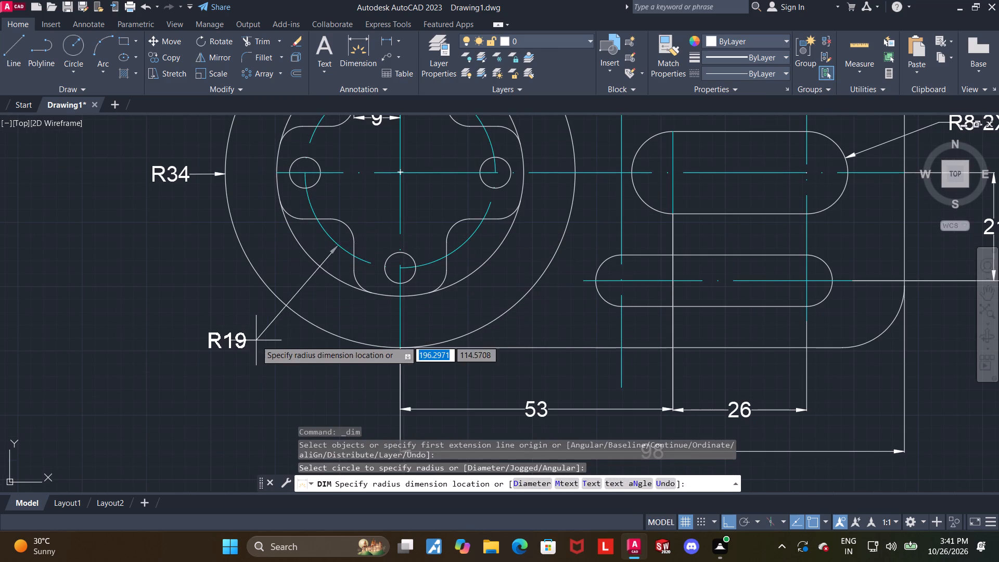
left_click(260, 331)
key("Escape")
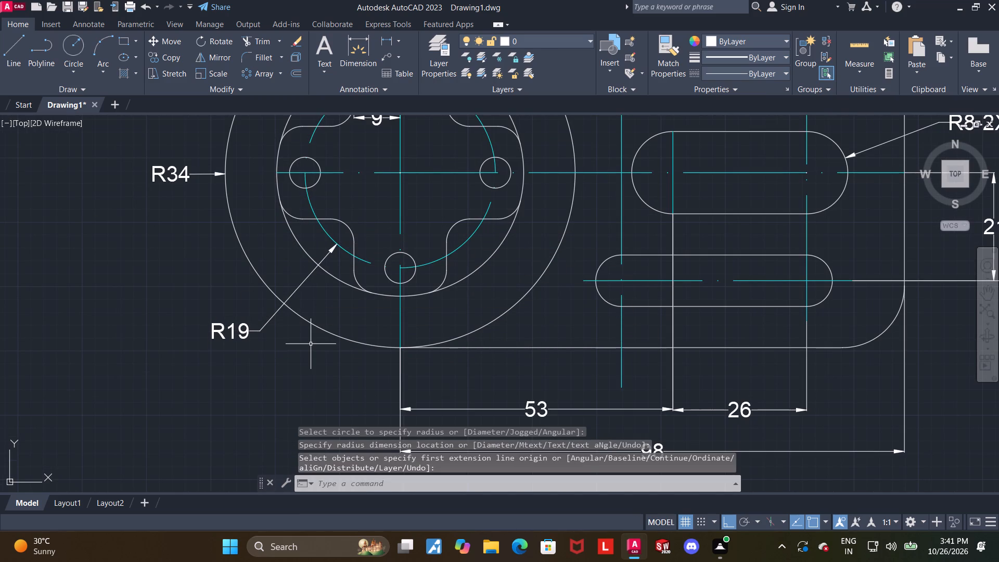
Modify the Standard dimension style so linear dimensions use a primary unit precision of 0.0.
key("d")
key("Return")
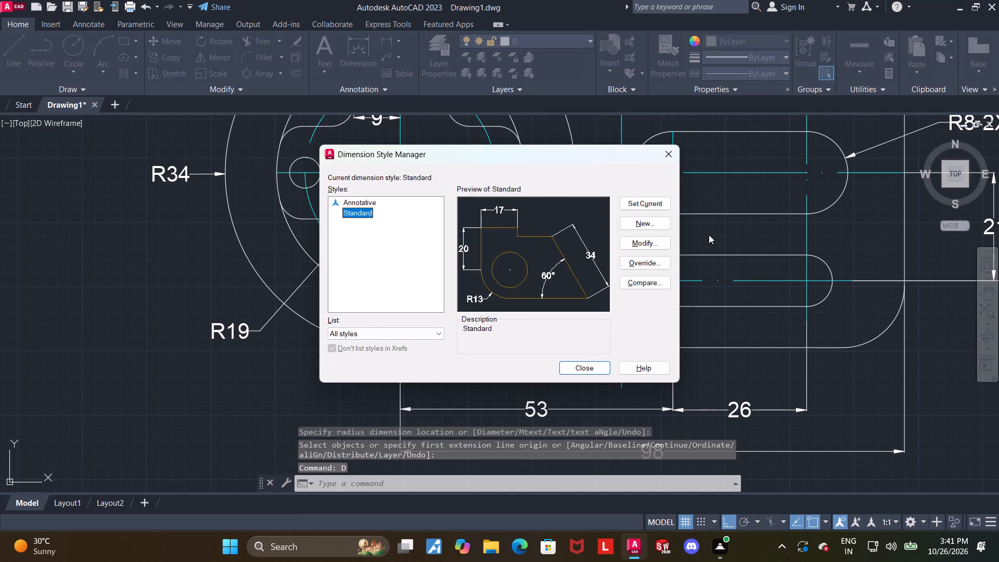
left_click(656, 246)
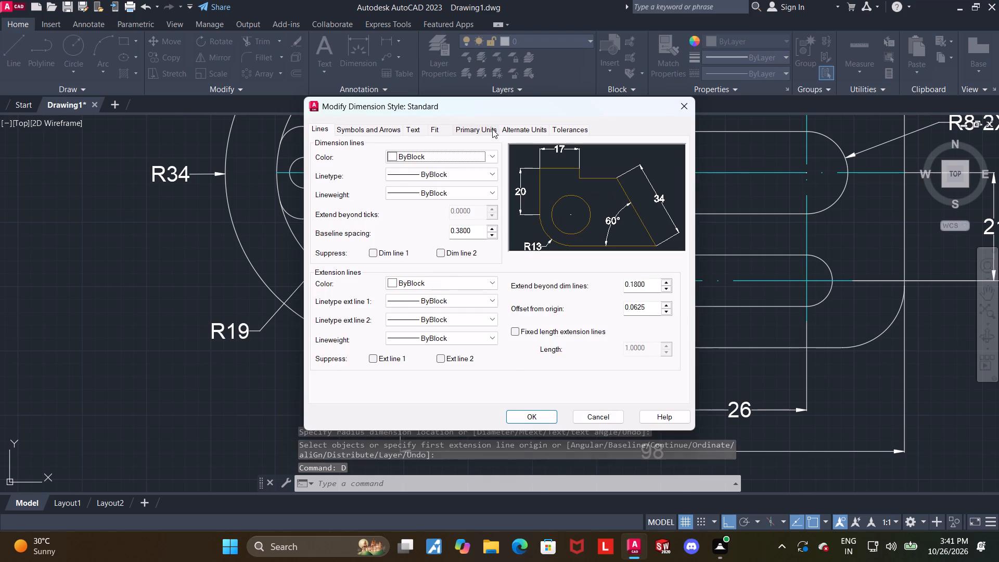
left_click(492, 129)
left_click(461, 177)
left_click(417, 189)
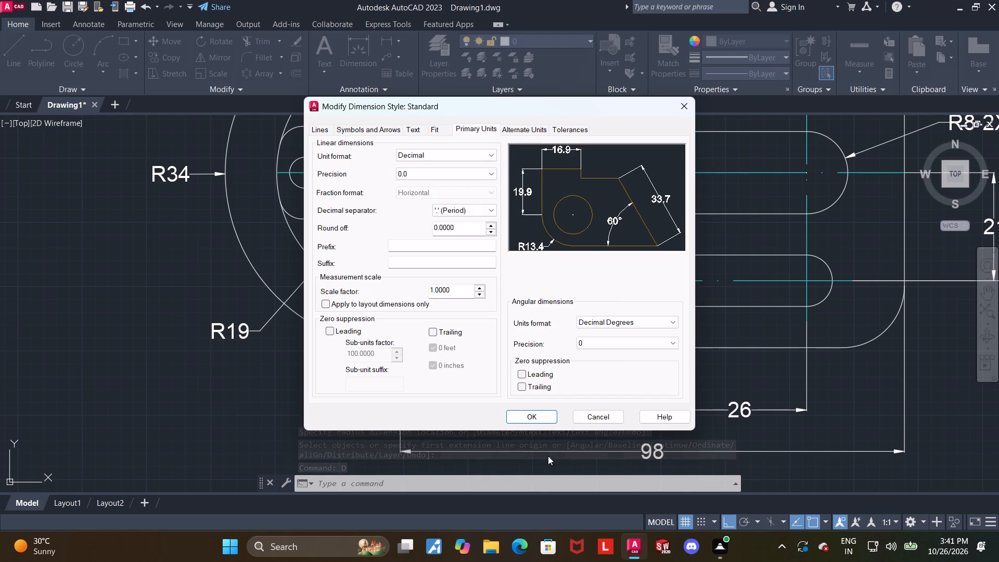
left_click(524, 419)
left_click(583, 362)
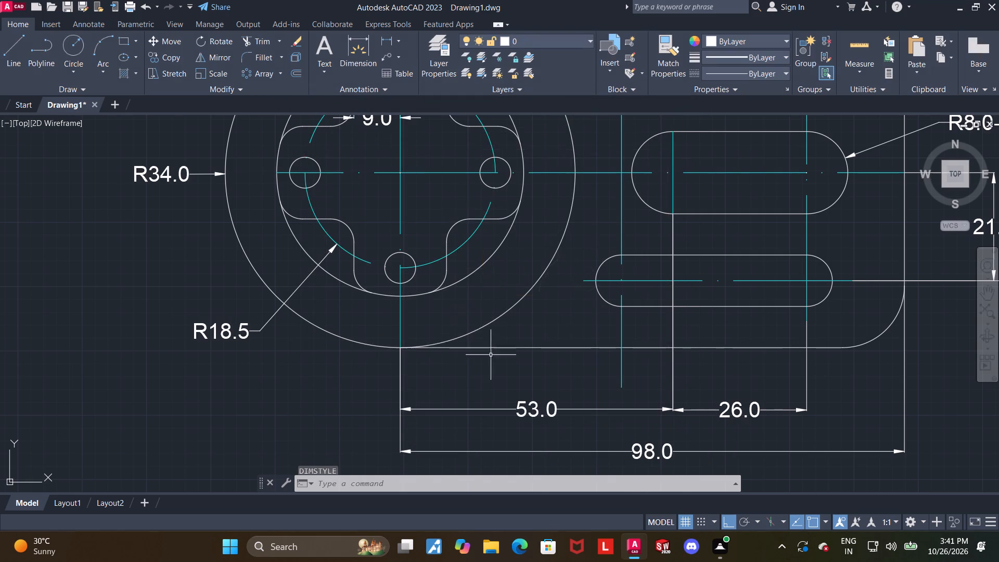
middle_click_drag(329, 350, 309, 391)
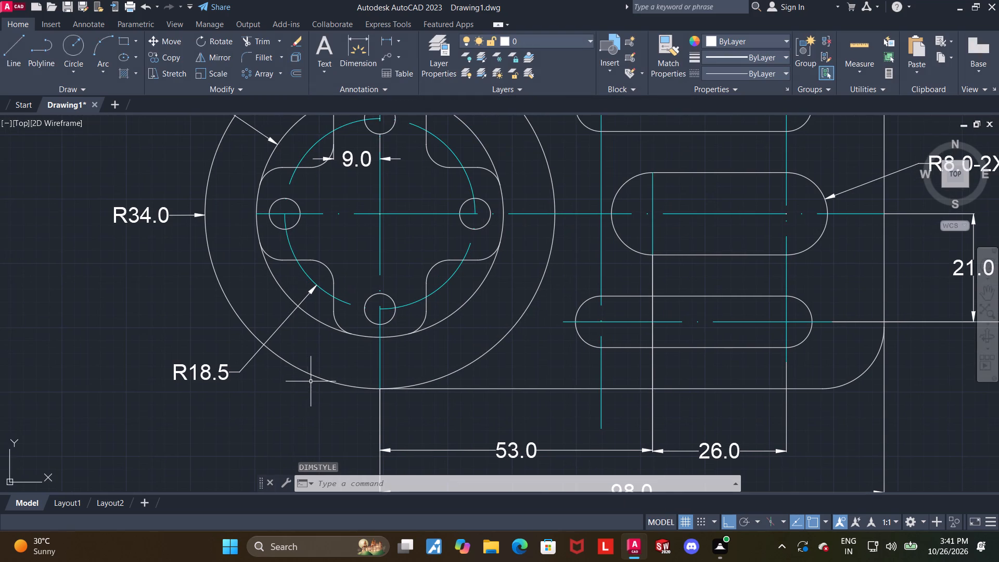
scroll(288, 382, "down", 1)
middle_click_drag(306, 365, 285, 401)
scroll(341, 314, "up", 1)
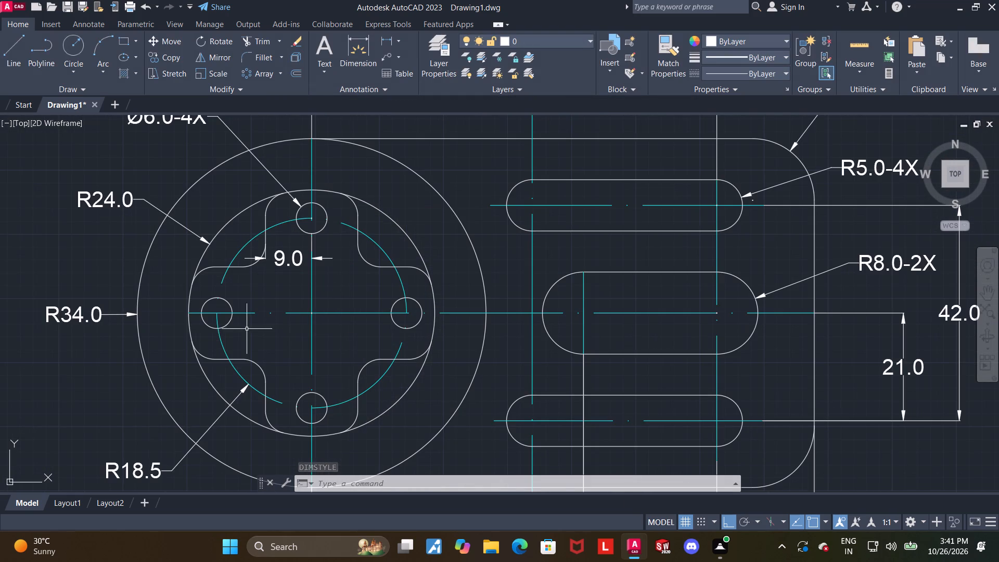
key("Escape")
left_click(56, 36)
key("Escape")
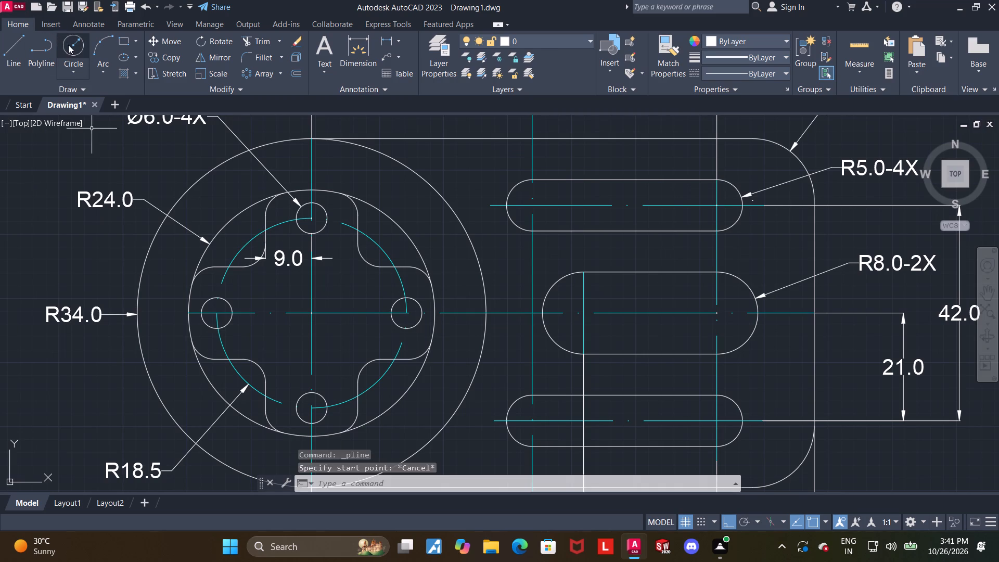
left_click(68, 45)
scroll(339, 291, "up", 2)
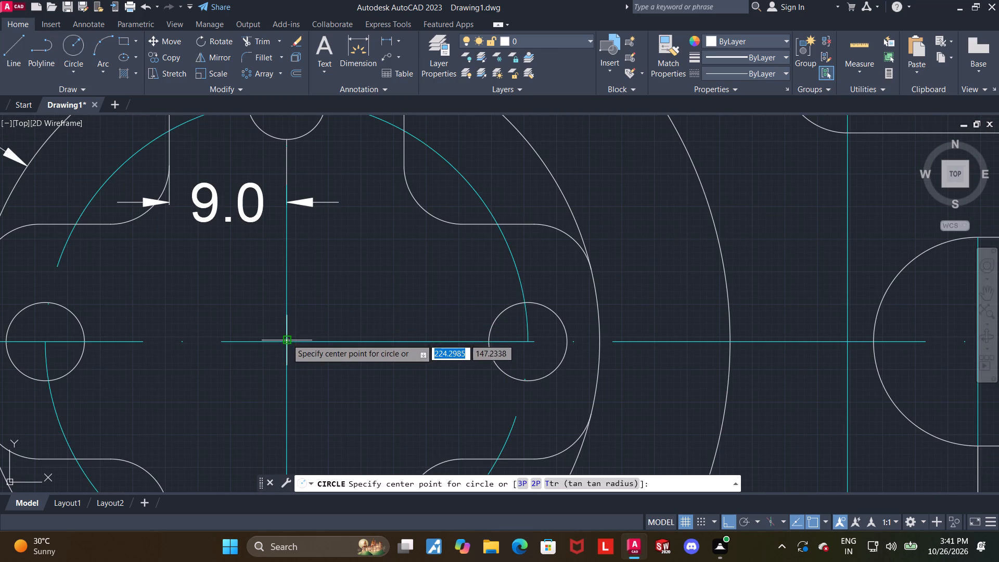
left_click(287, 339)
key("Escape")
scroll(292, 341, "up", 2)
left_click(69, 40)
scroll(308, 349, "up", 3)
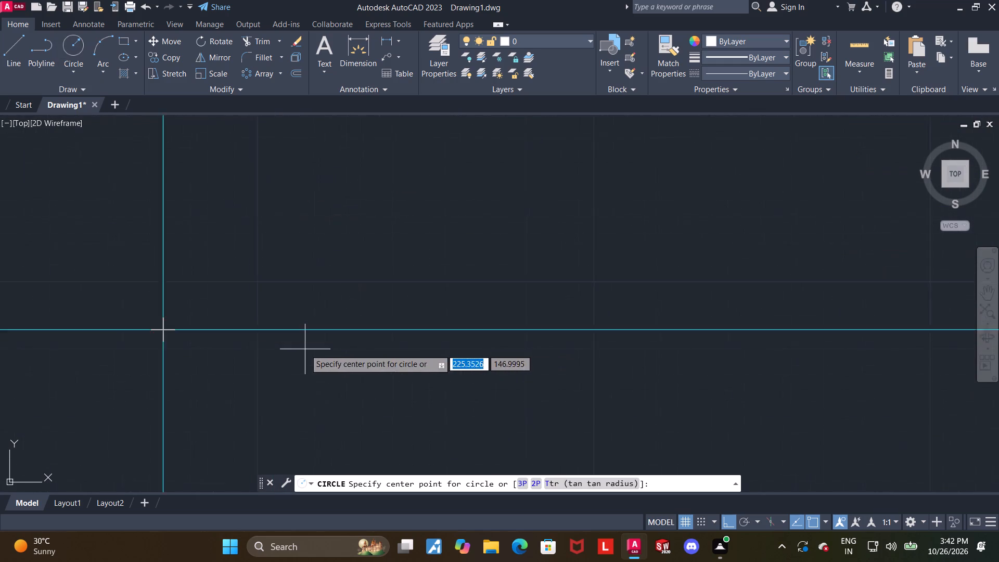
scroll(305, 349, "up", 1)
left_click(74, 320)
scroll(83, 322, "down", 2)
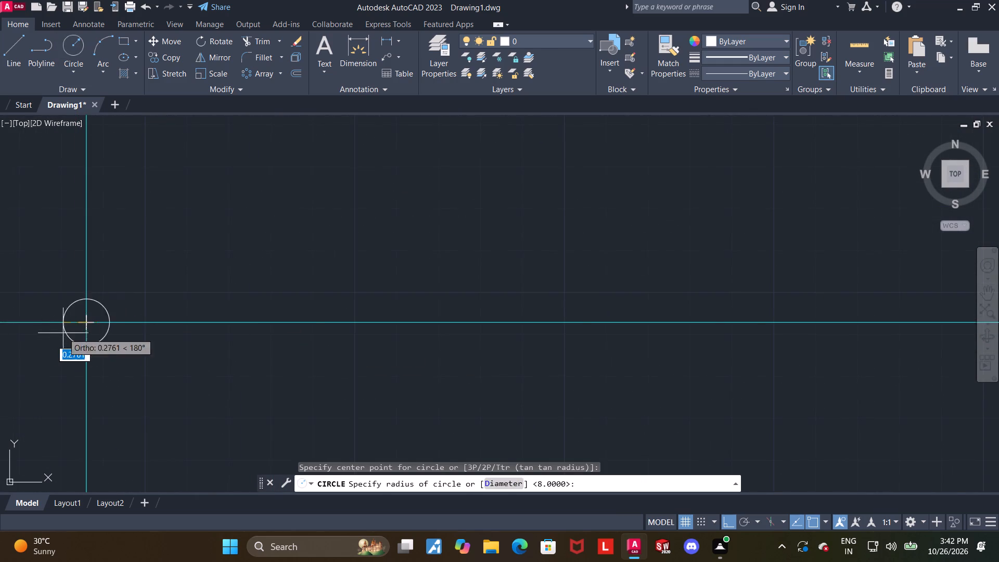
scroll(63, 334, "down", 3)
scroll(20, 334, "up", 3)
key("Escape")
Draw a 10 mm diameter circle centred on the centre-line intersection in the middle of the four-lobed cutout.
middle_click_drag(200, 357, 230, 291)
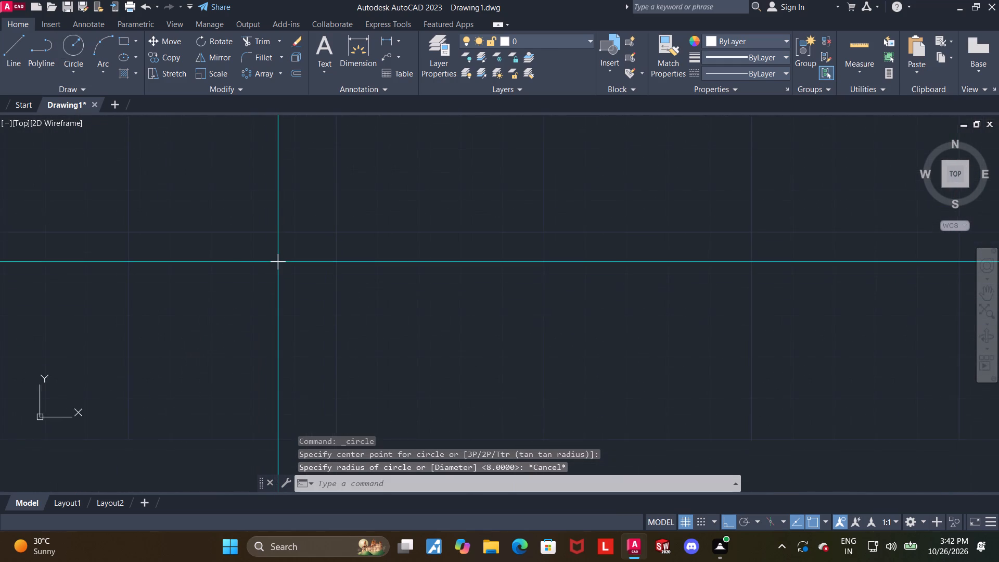
middle_click_drag(230, 291, 230, 292)
left_click(71, 49)
scroll(297, 256, "up", 2)
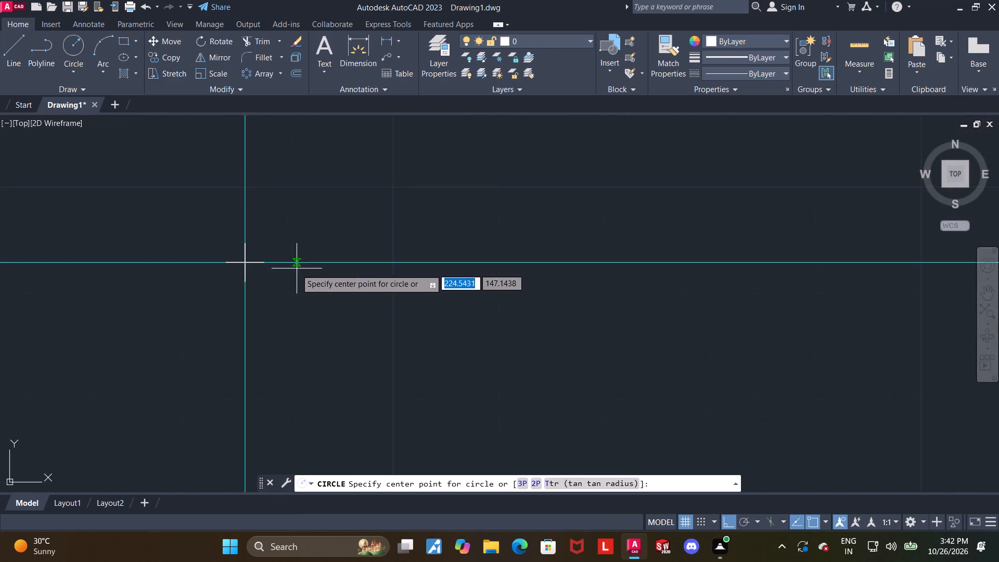
scroll(296, 269, "up", 1)
left_click(220, 256)
scroll(232, 264, "down", 2)
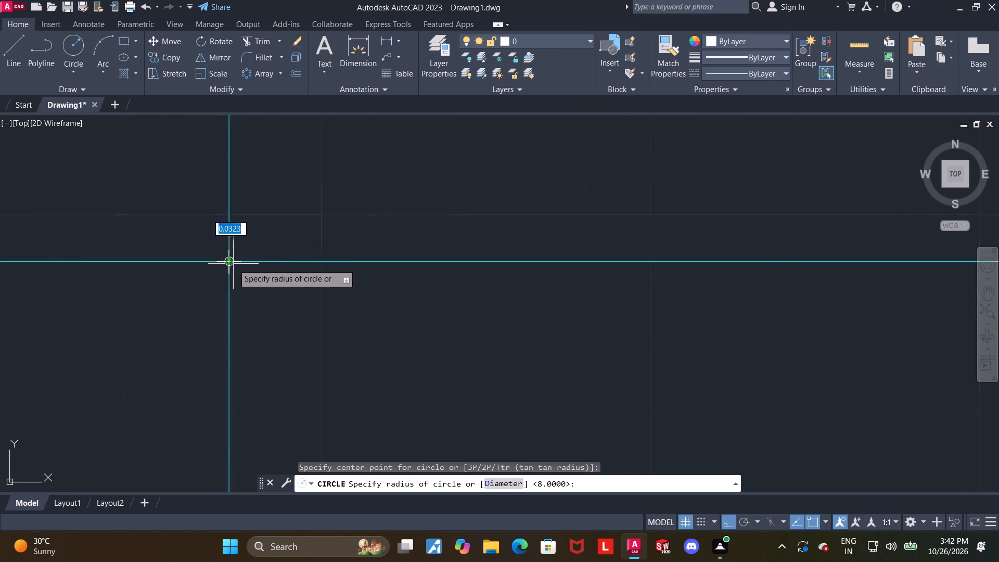
scroll(233, 264, "down", 5)
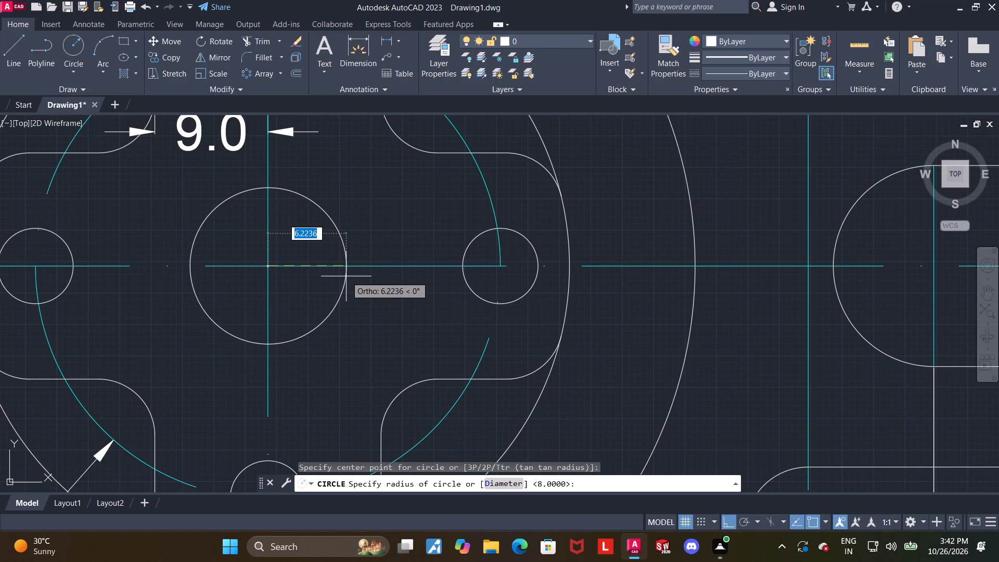
key("d")
key("Return")
type("10")
key("Return")
key("Escape")
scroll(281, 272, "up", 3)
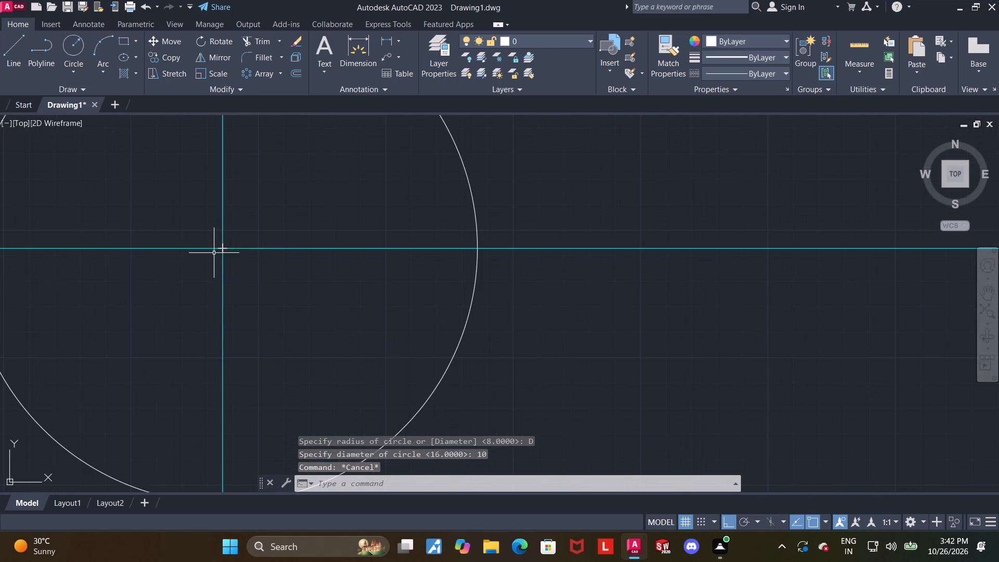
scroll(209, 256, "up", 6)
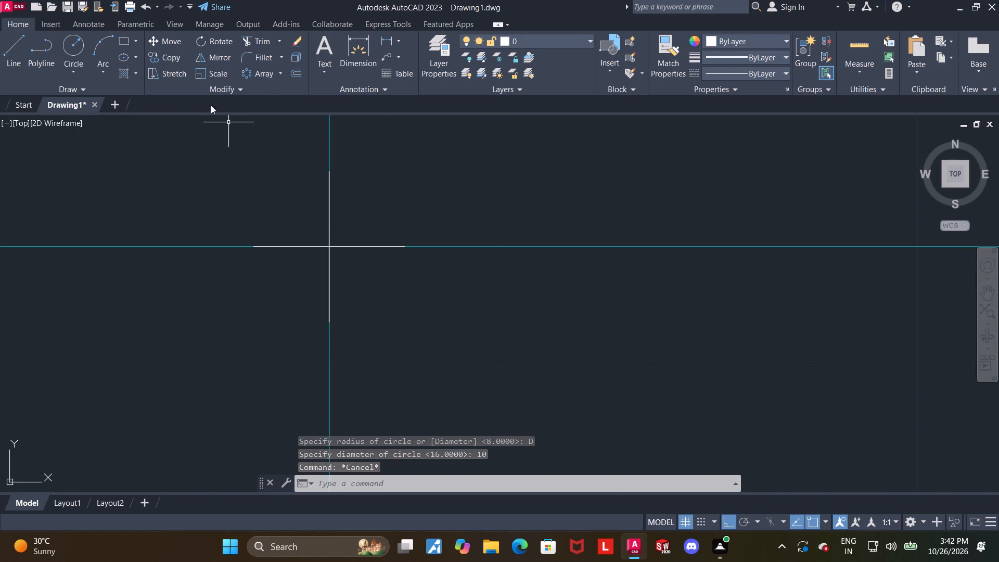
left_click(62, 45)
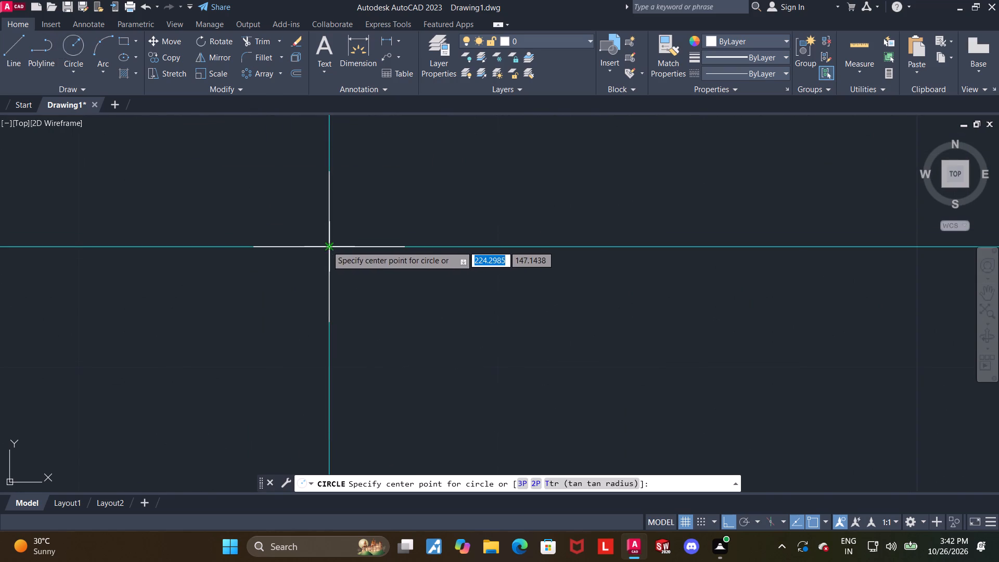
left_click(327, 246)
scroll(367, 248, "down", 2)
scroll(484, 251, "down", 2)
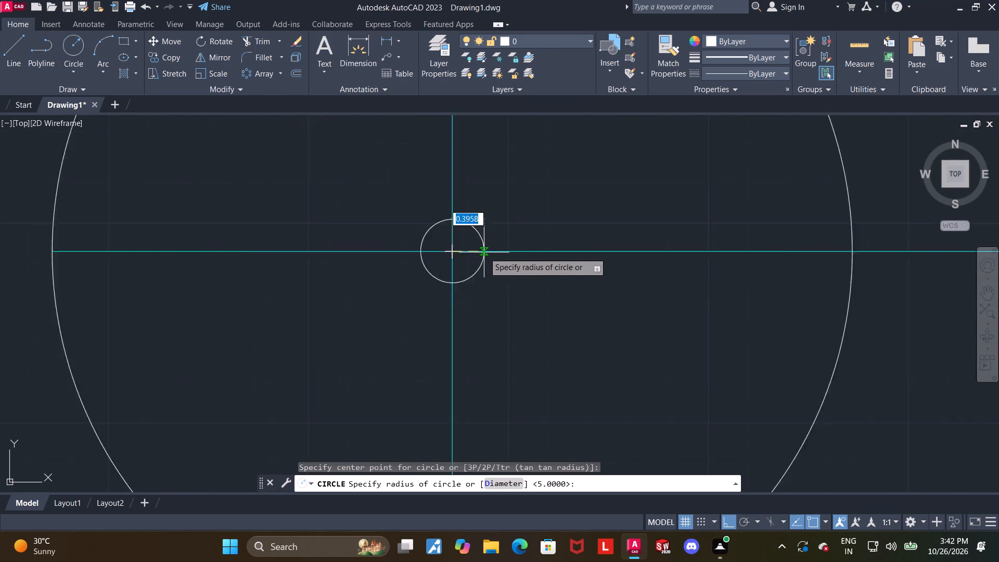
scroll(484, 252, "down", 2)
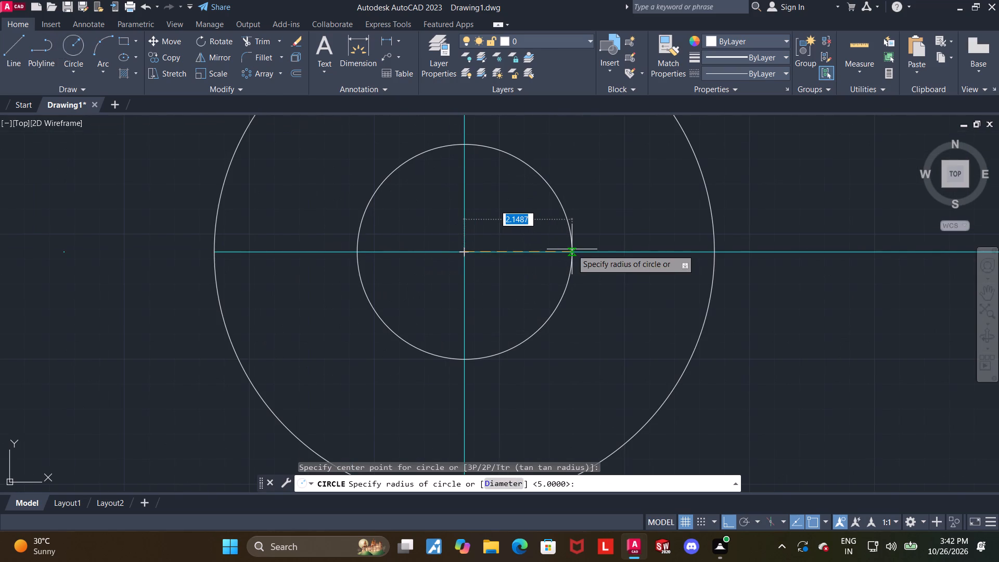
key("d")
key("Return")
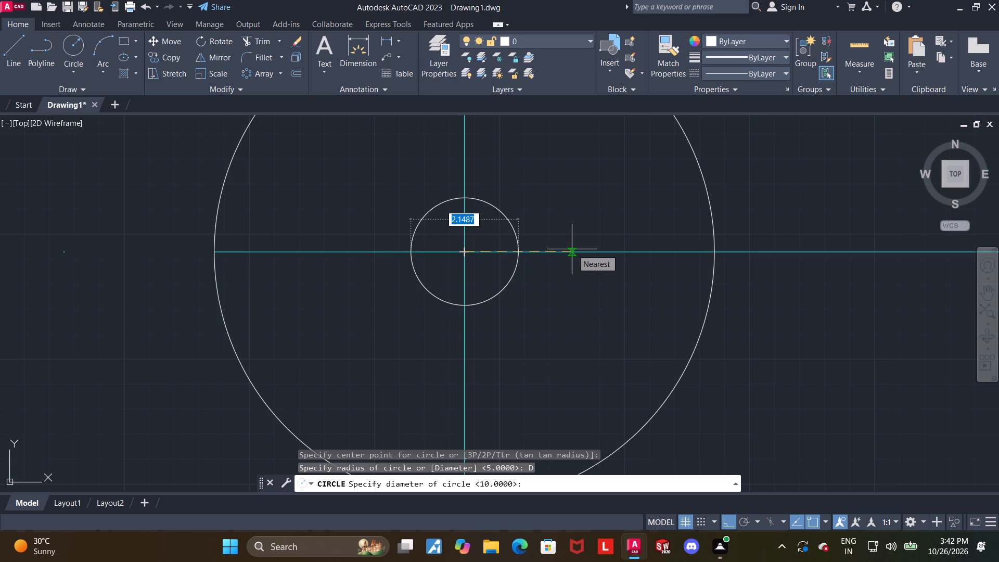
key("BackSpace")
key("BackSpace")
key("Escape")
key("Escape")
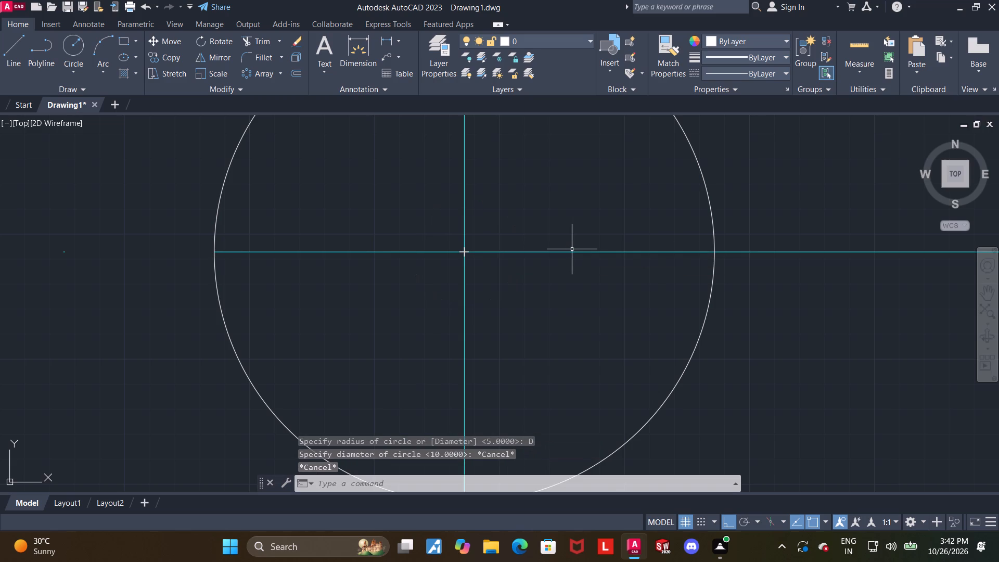
Draw a concentric circle of radius 8 around the 10 mm diameter centre circle.
scroll(553, 246, "up", 7)
scroll(577, 254, "down", 10)
key("Escape")
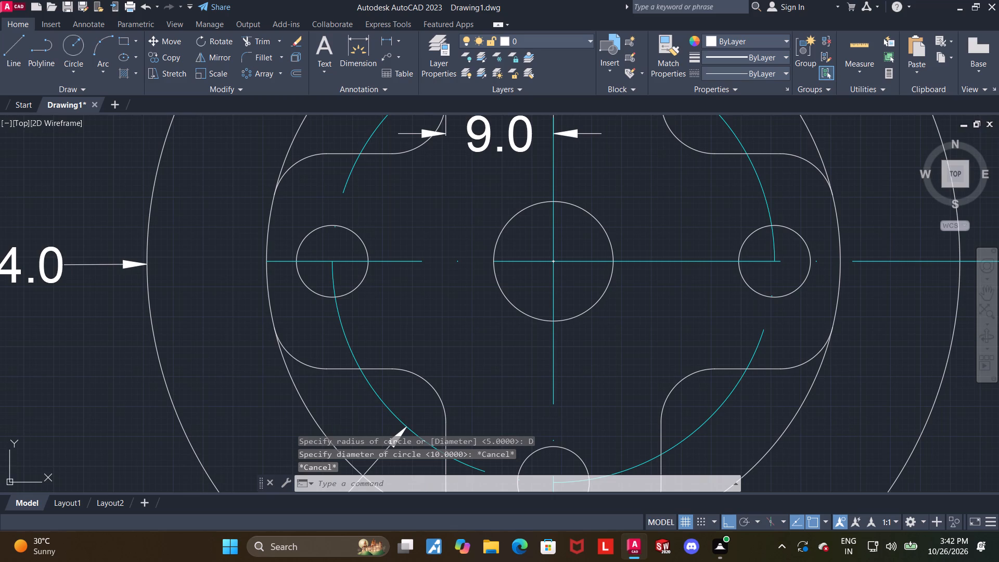
scroll(587, 251, "up", 2)
left_click(65, 46)
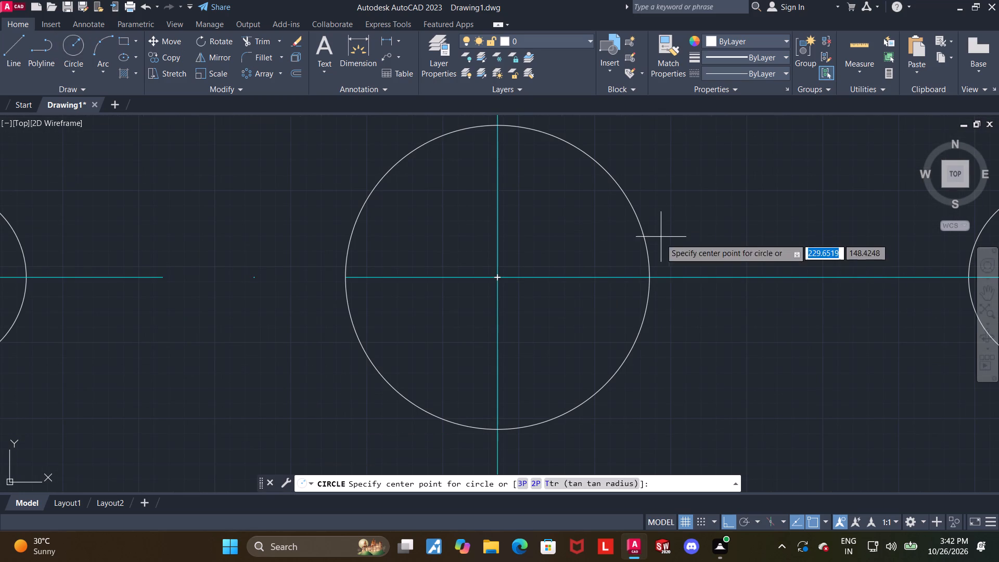
scroll(485, 275, "up", 6)
left_click(408, 216)
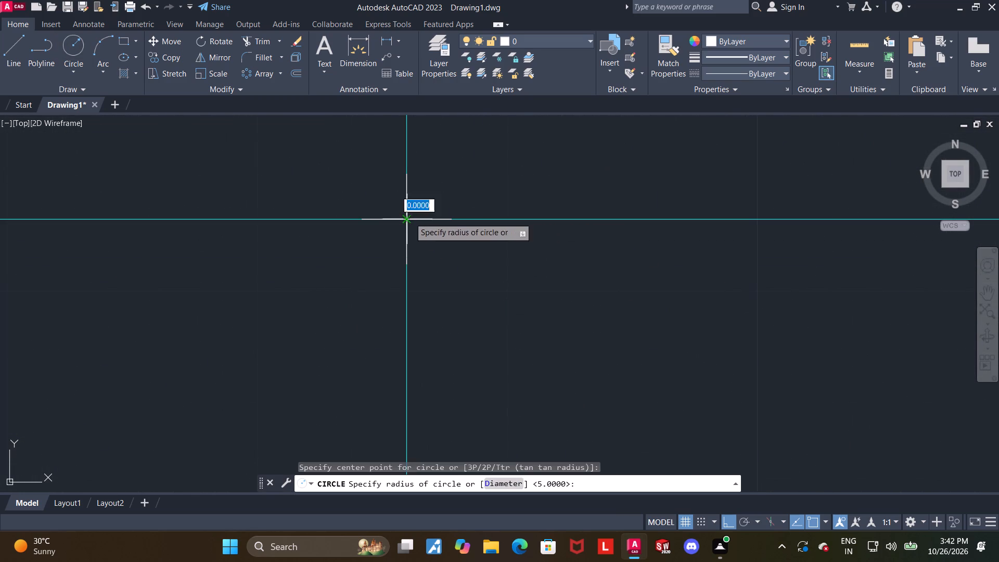
scroll(420, 231, "down", 9)
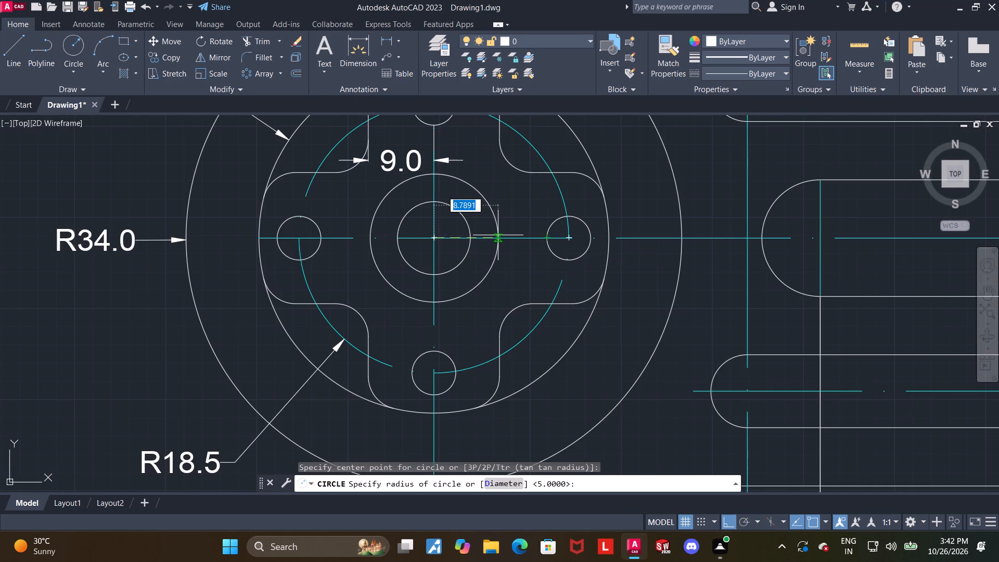
key("8")
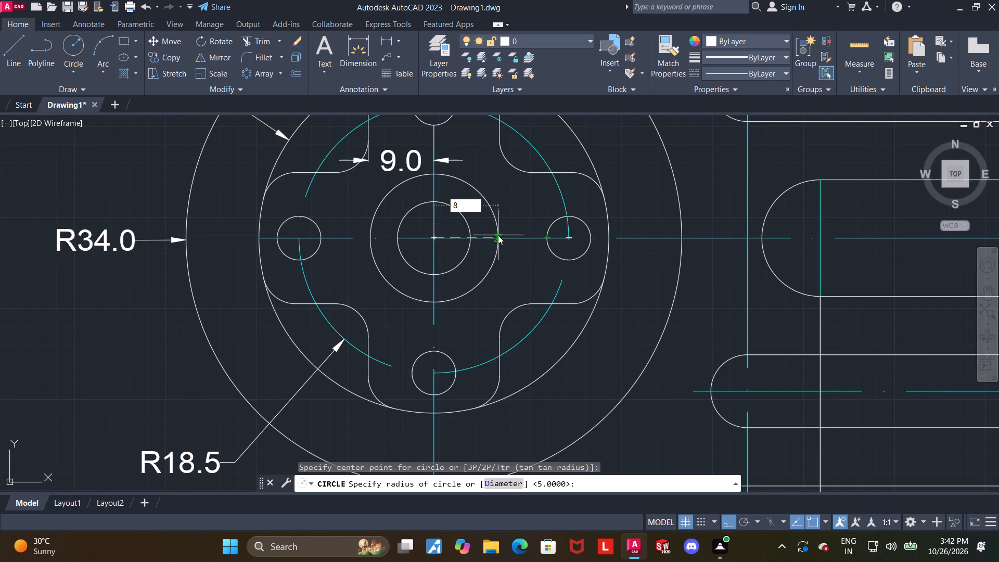
key("Return")
key("Escape")
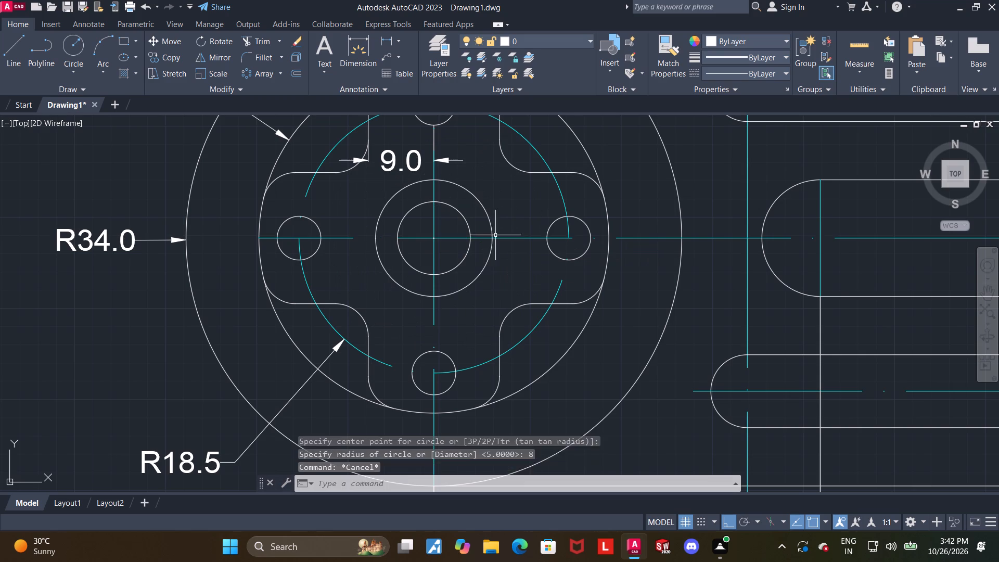
Add a radius dimension to the radius 8 circle, placing its text outside the outer circle between the R24.0 and R34.0 labels.
scroll(468, 237, "down", 2)
middle_click_drag(450, 262, 375, 292)
scroll(410, 258, "up", 2)
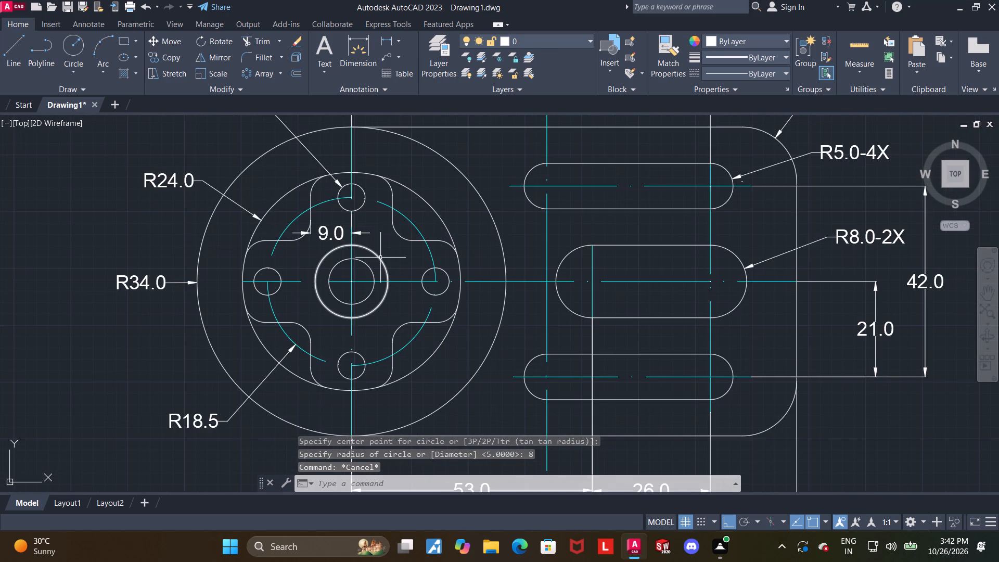
left_click(354, 41)
scroll(198, 156, "up", 1)
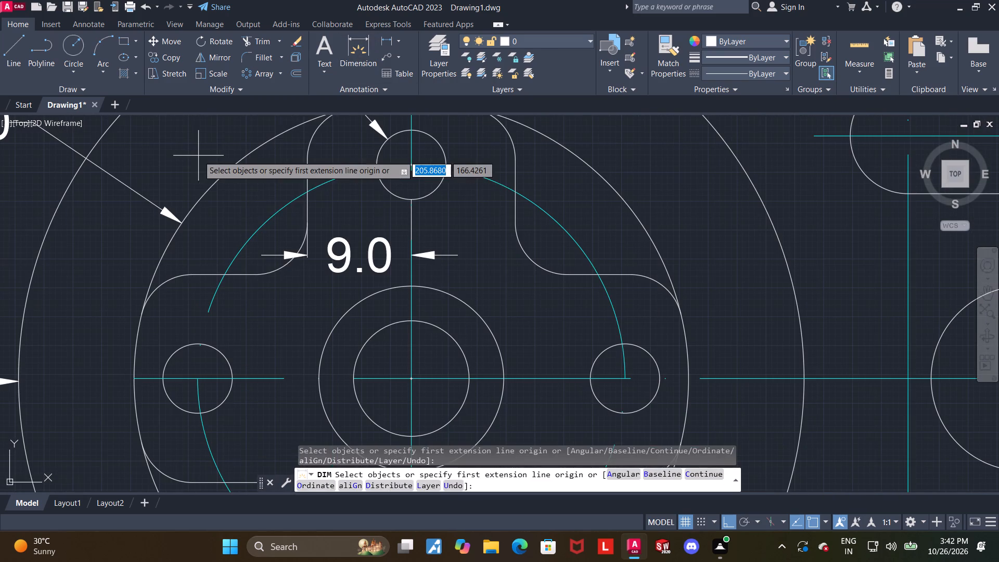
left_click(327, 339)
scroll(325, 331, "down", 2)
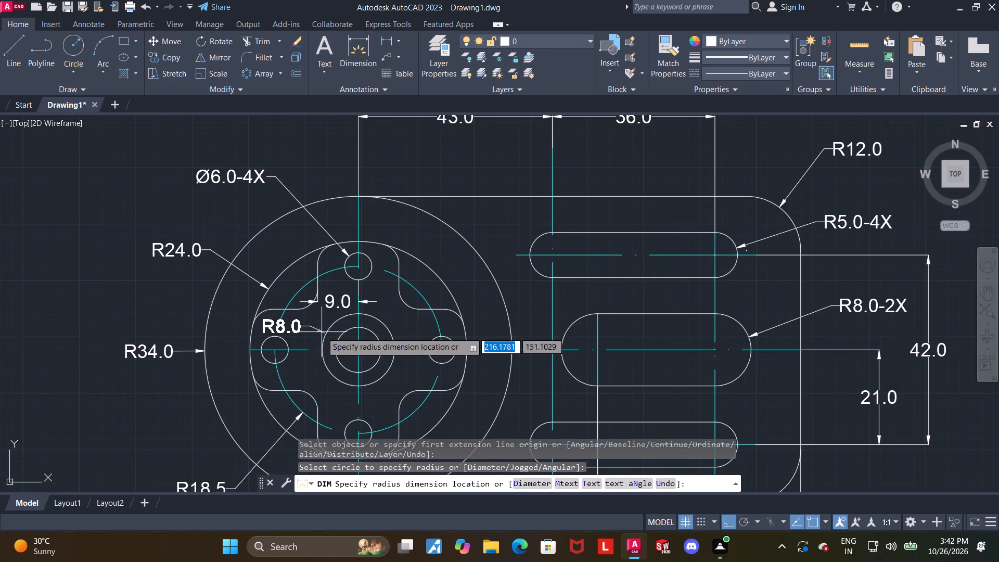
left_click(181, 289)
key("Escape")
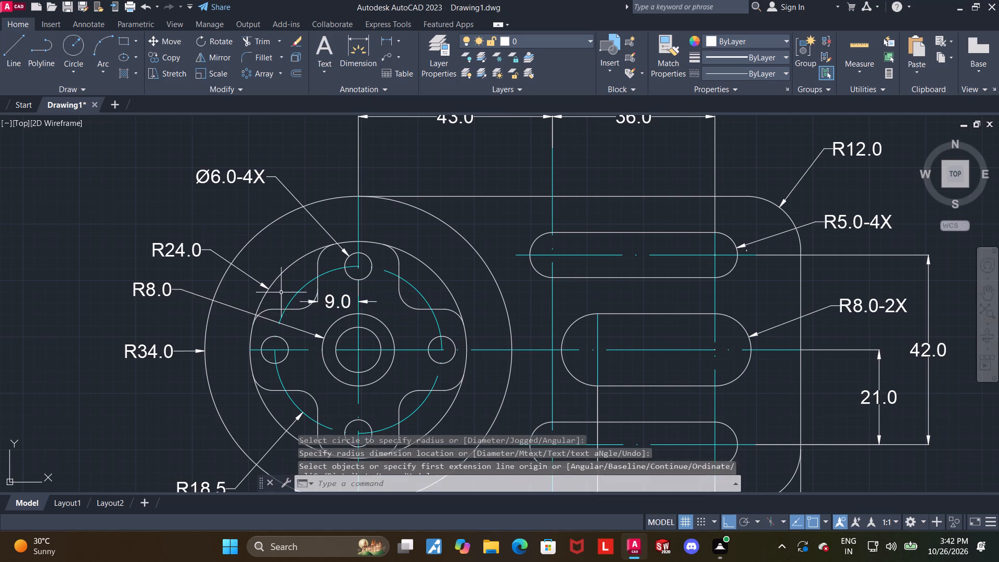
Add a diameter dimension to the innermost centre circle, placing its text outside the outer circle between the R34.0 and R18.5 labels.
scroll(283, 292, "down", 1)
middle_click_drag(305, 340, 304, 261)
left_click(363, 44)
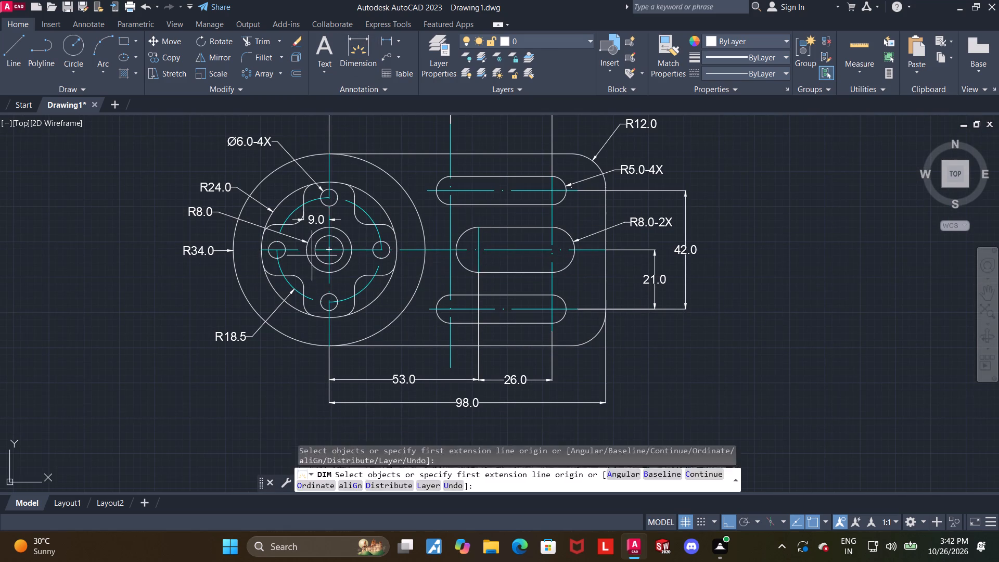
scroll(306, 261, "up", 3)
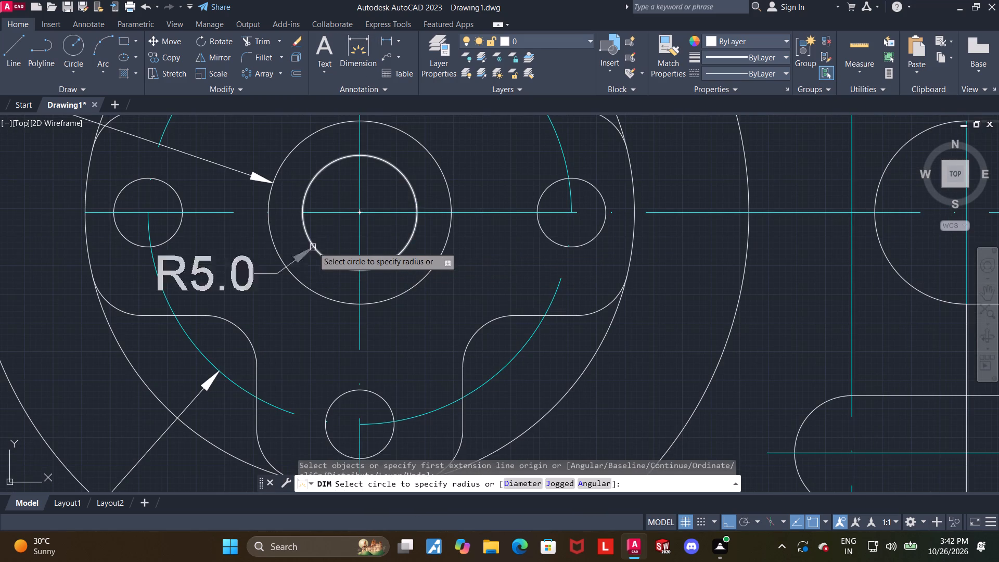
left_click(315, 246)
scroll(271, 264, "down", 3)
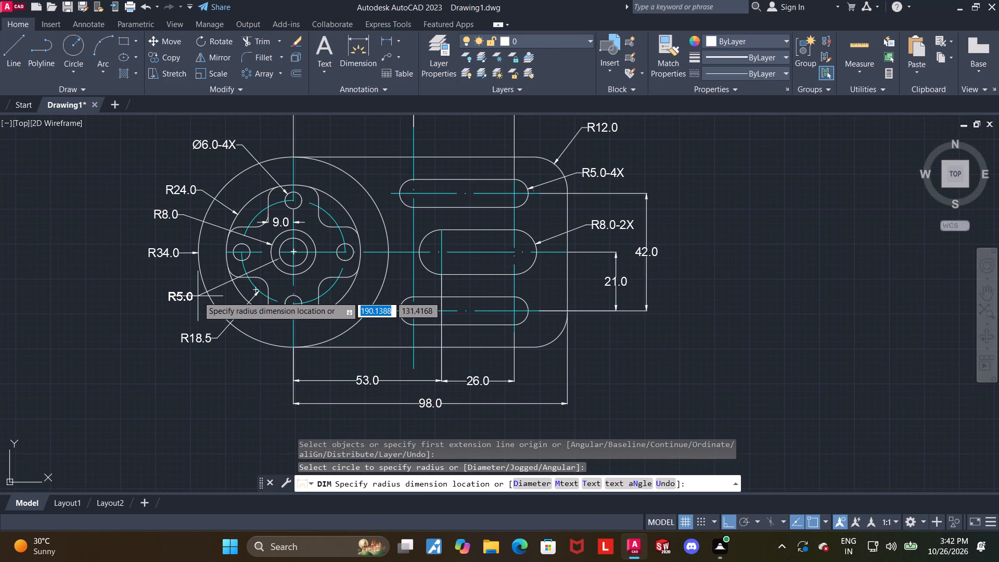
key("d")
key("Return")
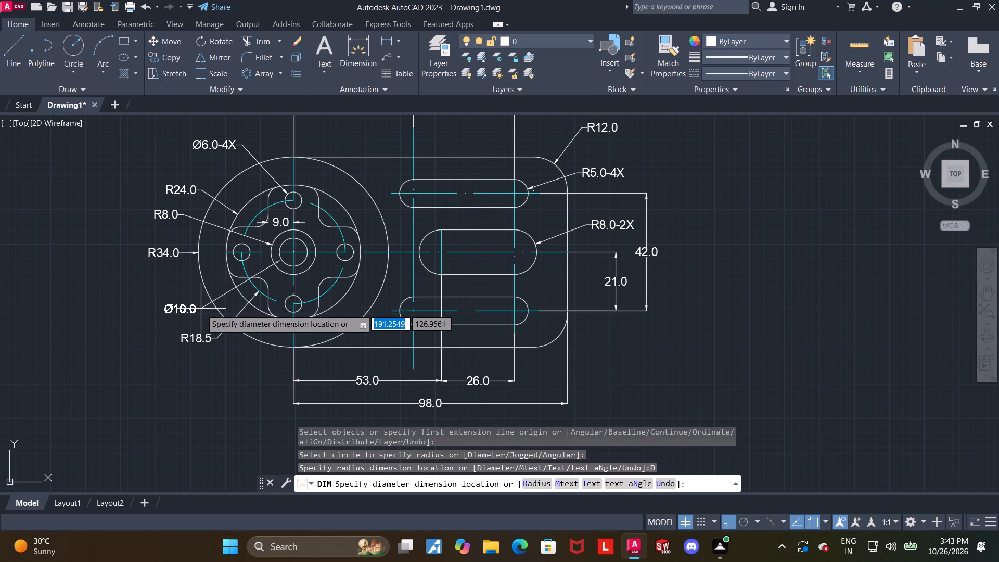
left_click(198, 300)
key("Escape")
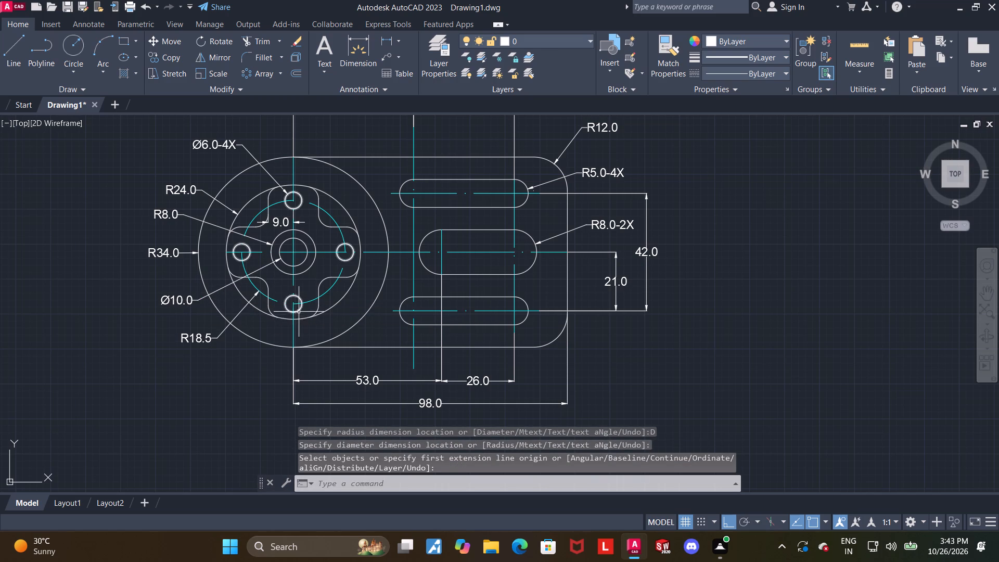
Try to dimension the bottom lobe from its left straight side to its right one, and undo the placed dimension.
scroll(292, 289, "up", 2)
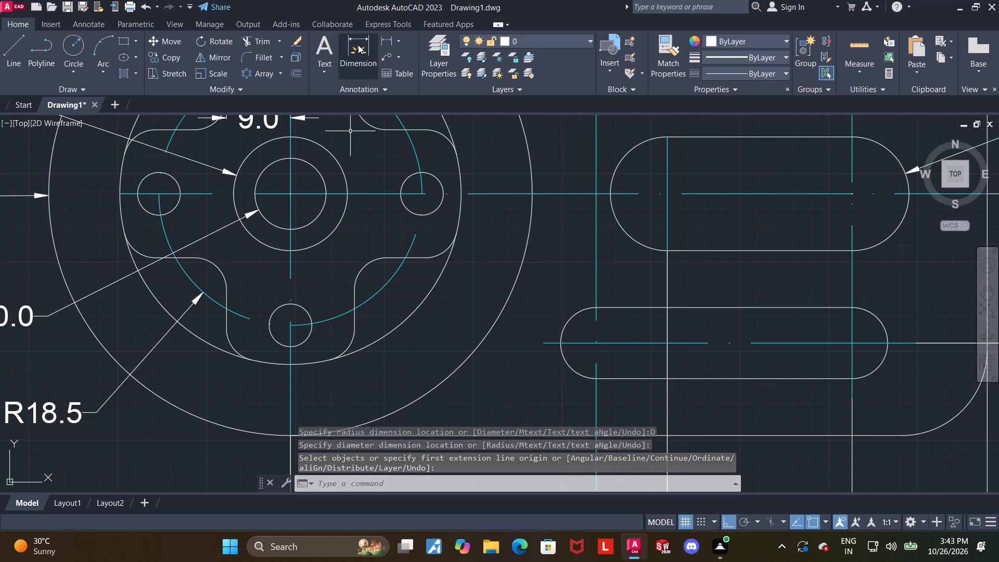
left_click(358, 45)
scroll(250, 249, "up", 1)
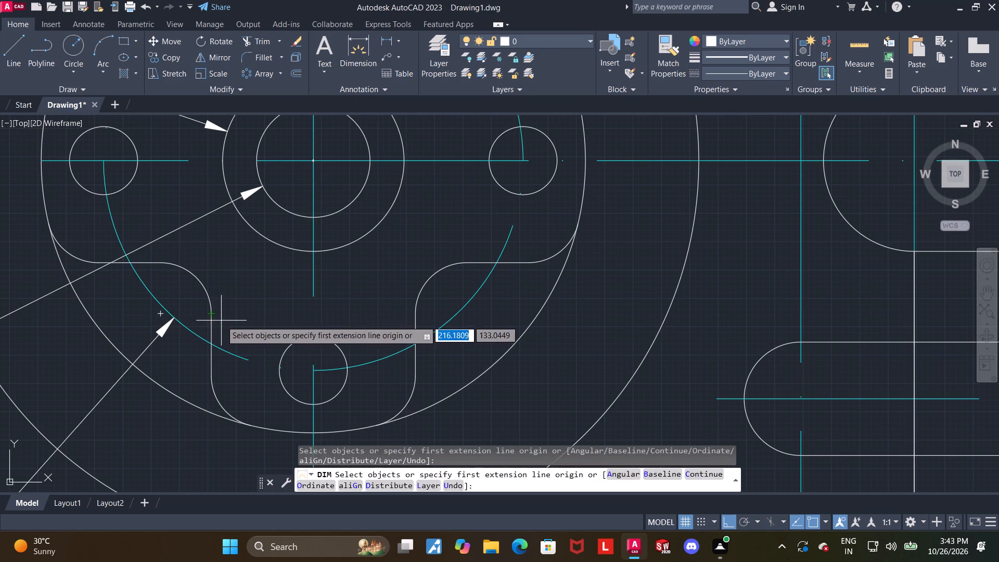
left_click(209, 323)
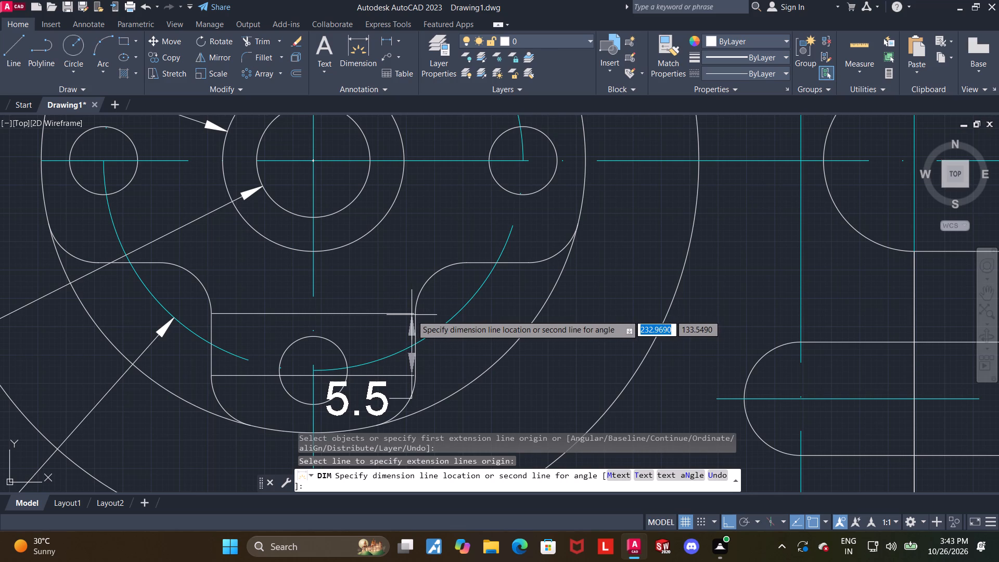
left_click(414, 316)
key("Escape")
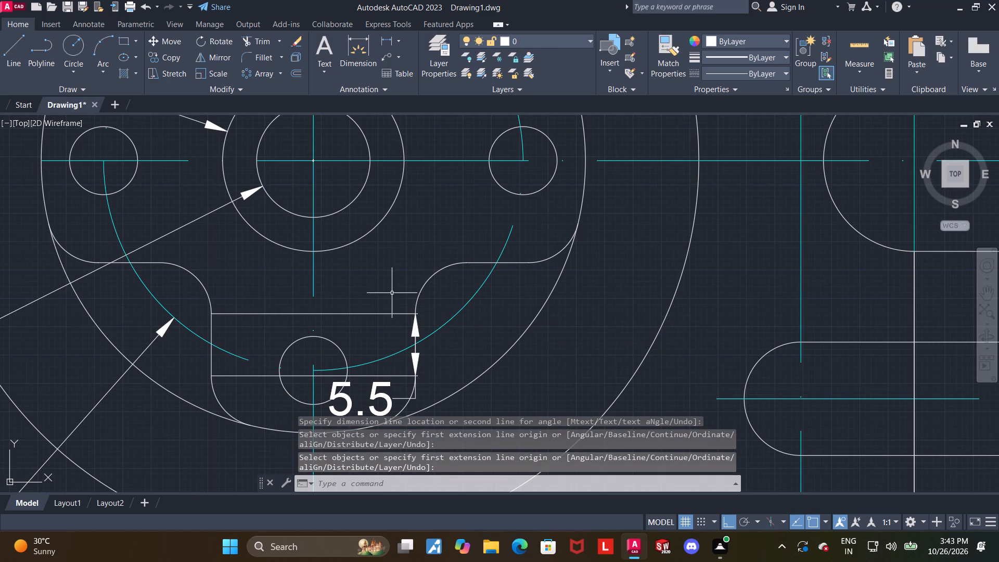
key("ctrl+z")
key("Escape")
Dimension the bottom lobe's width between its two straight vertical sides, placing the dimension line just above the bottom small hole.
left_click(359, 53)
scroll(251, 338, "up", 1)
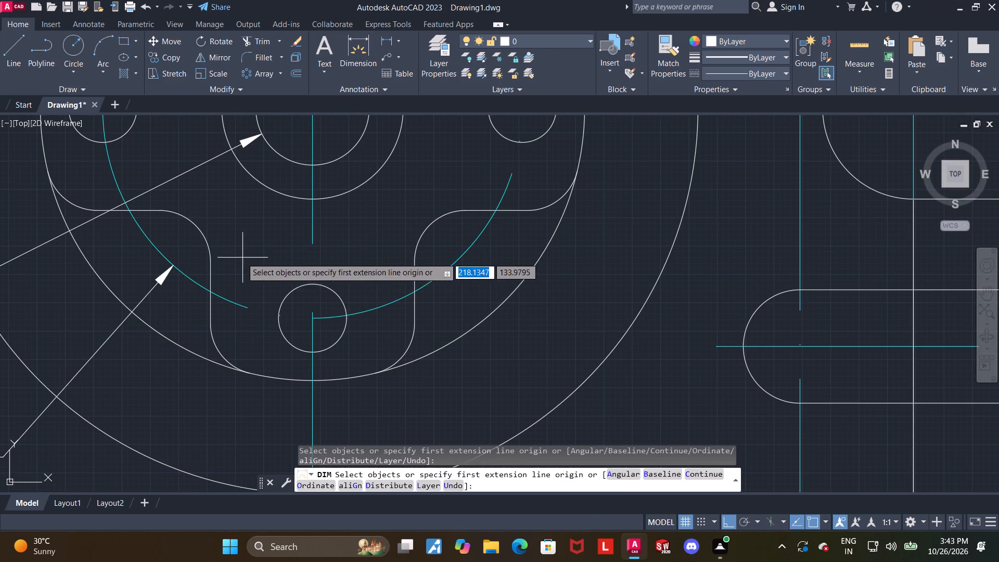
left_click(213, 276)
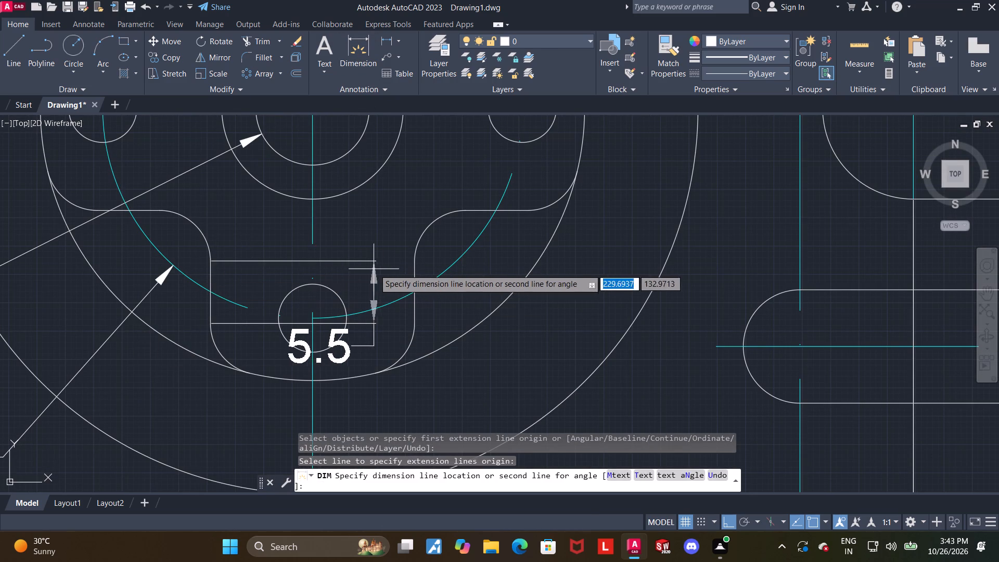
left_click(413, 274)
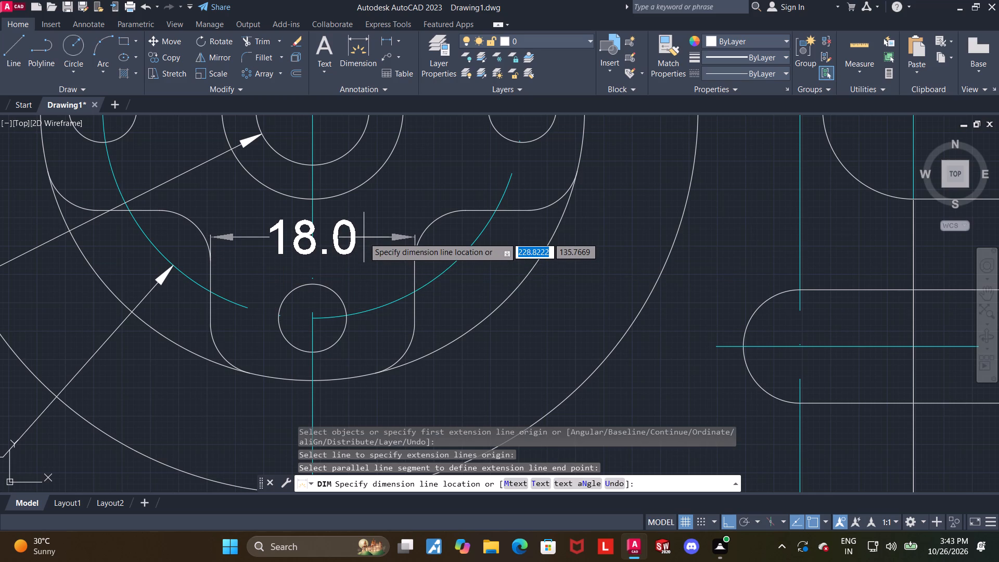
left_click(364, 235)
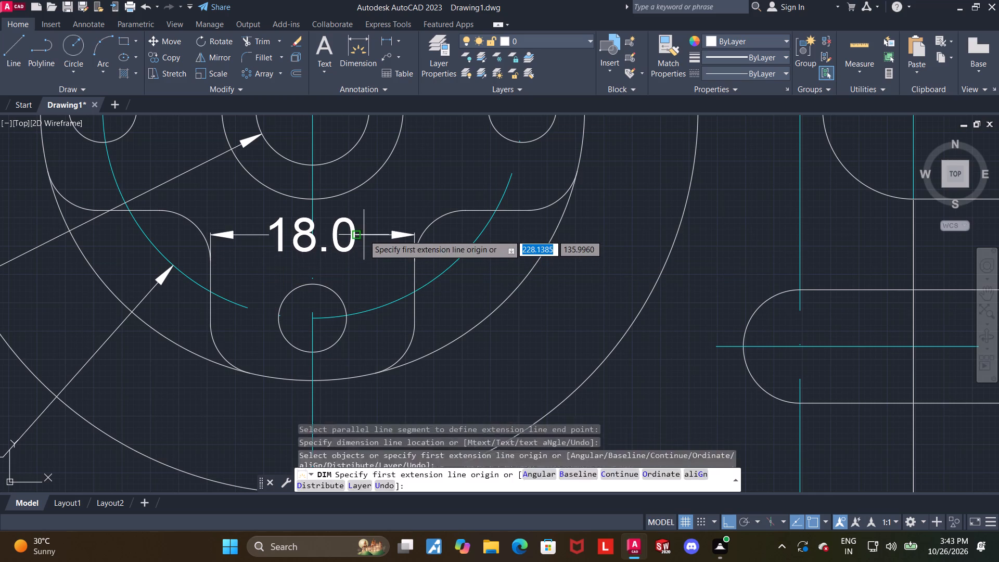
key("Escape")
Examine the whole part and the circular lobed end to check that the dimensions are complete and clearly placed.
scroll(364, 235, "down", 3)
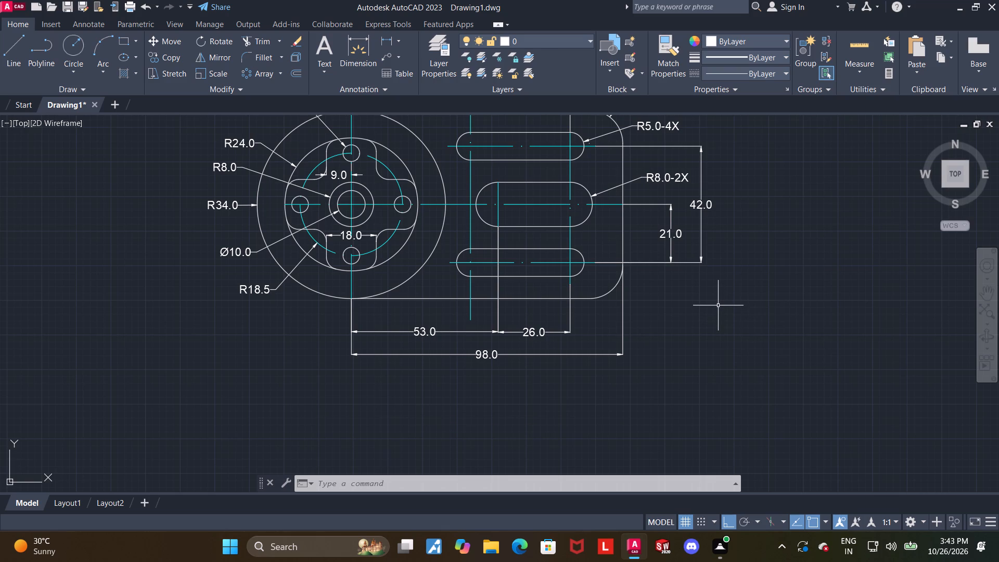
middle_click_drag(749, 265, 723, 340)
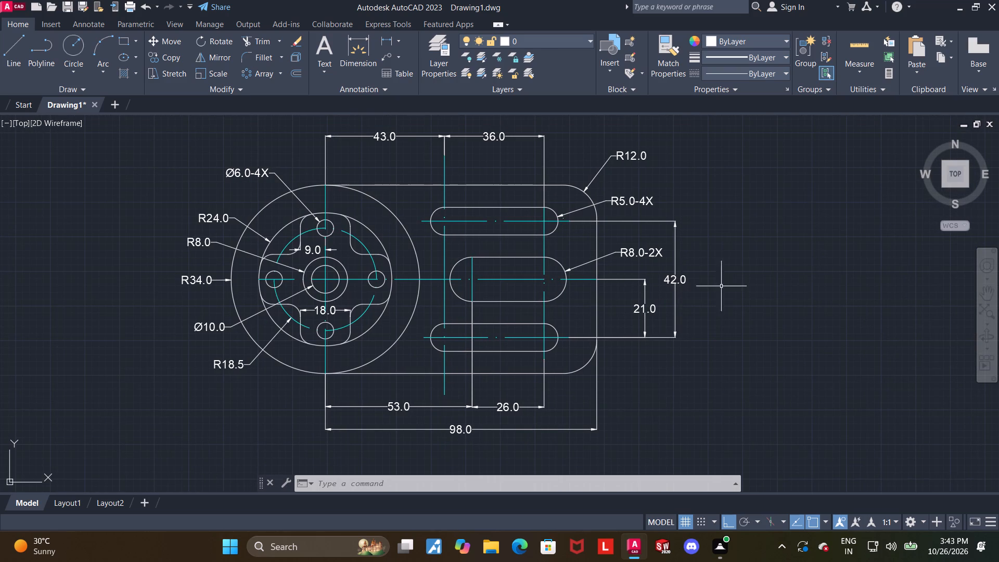
middle_click_drag(745, 242, 755, 277)
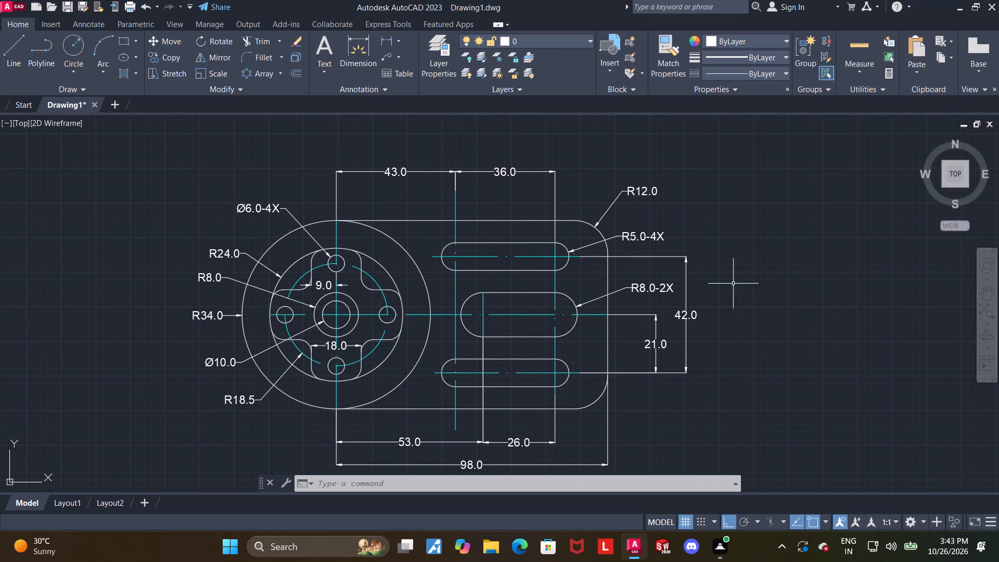
scroll(669, 282, "up", 2)
scroll(743, 254, "down", 2)
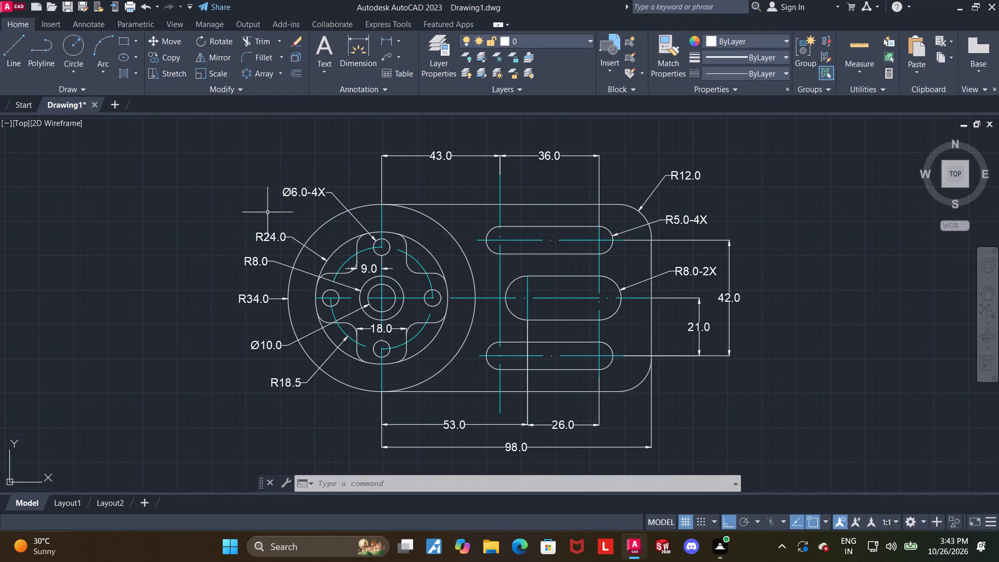
scroll(258, 213, "up", 1)
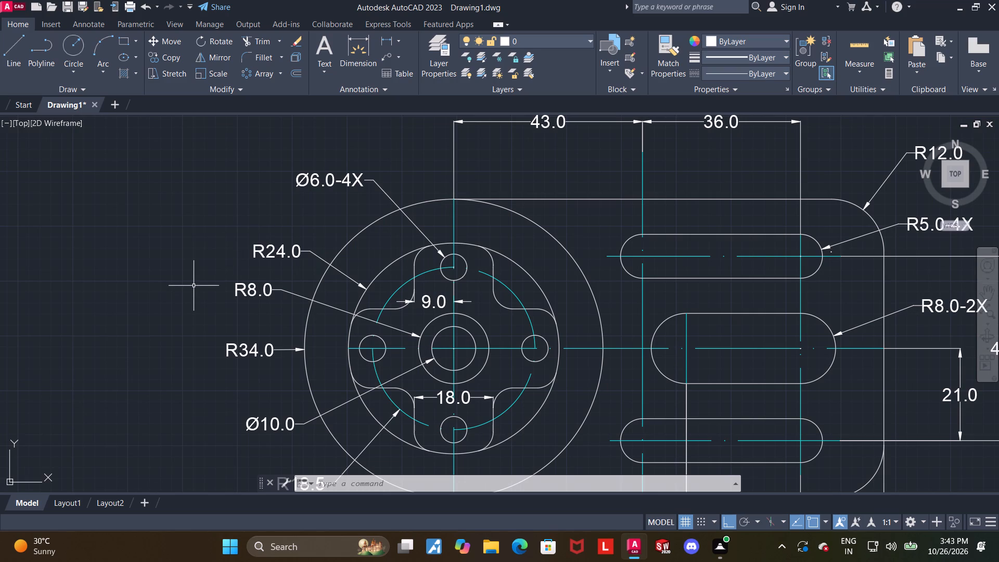
middle_click_drag(166, 359, 177, 284)
middle_click_drag(190, 310, 185, 289)
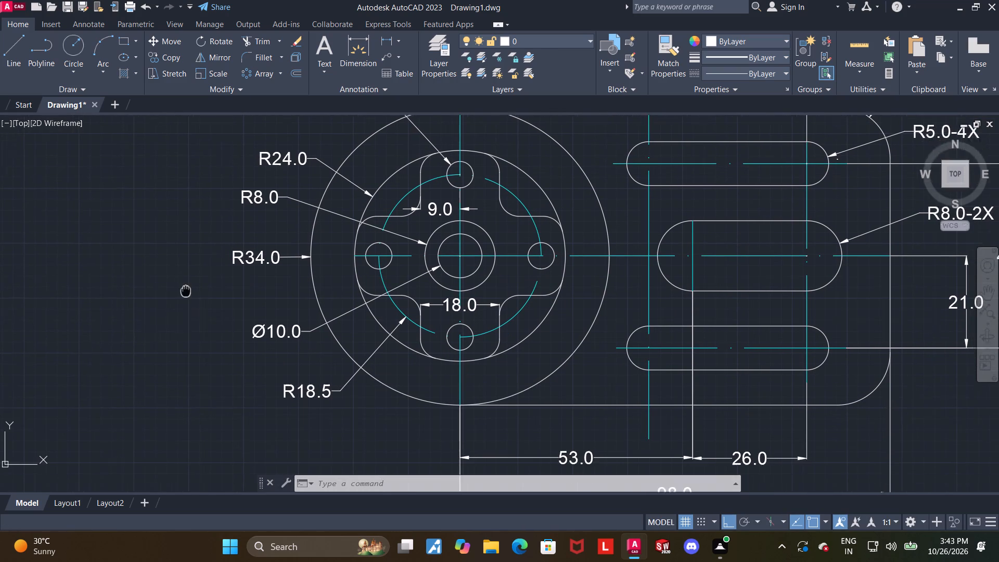
middle_click_drag(185, 289, 177, 263)
scroll(176, 261, "down", 2)
scroll(188, 278, "up", 1)
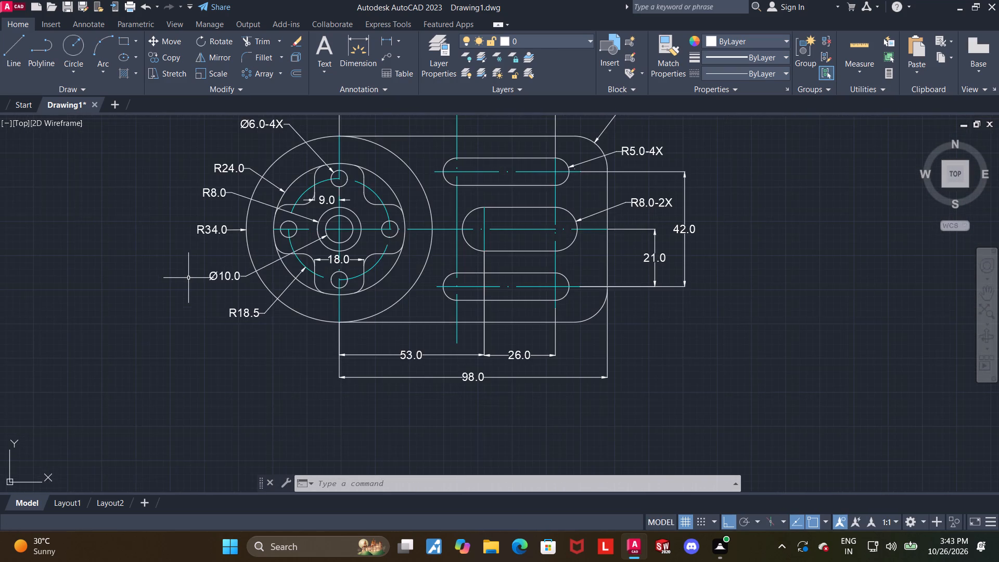
middle_click_drag(188, 278, 175, 352)
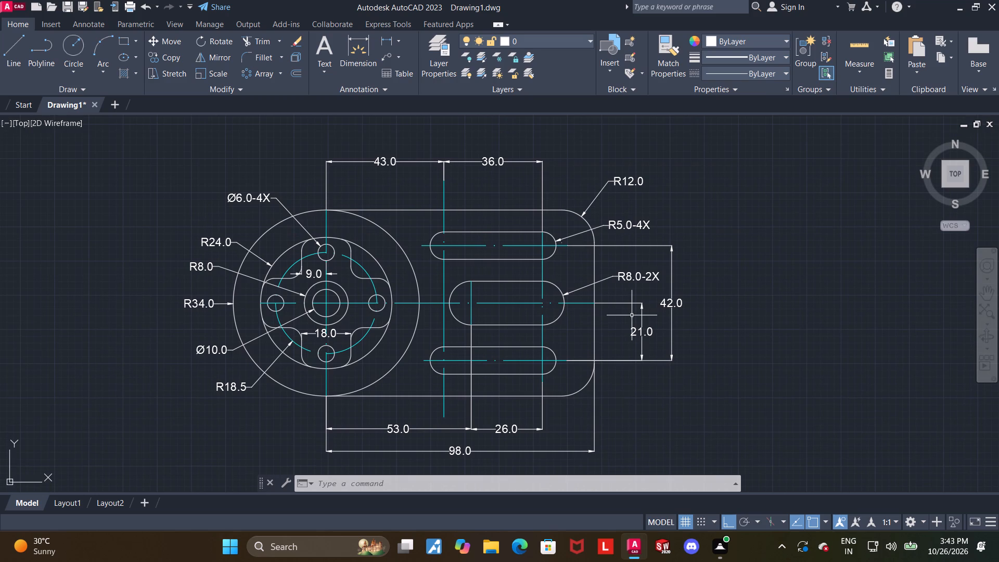
Modify the Standard dimension style so that both the dimension lines and the extension lines are red.
key("d")
key("Return")
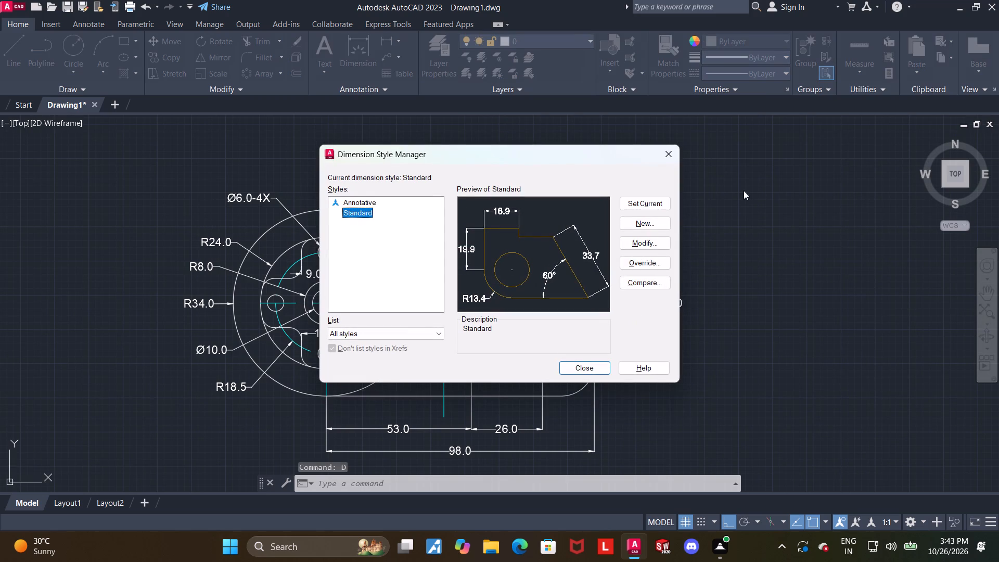
left_click(660, 241)
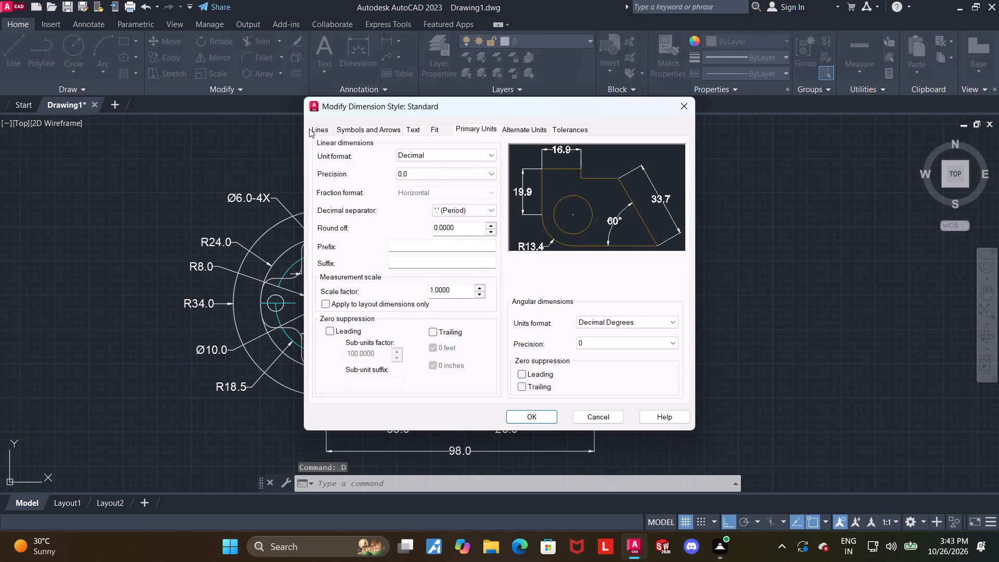
left_click(313, 127)
left_click(421, 148)
left_click(421, 155)
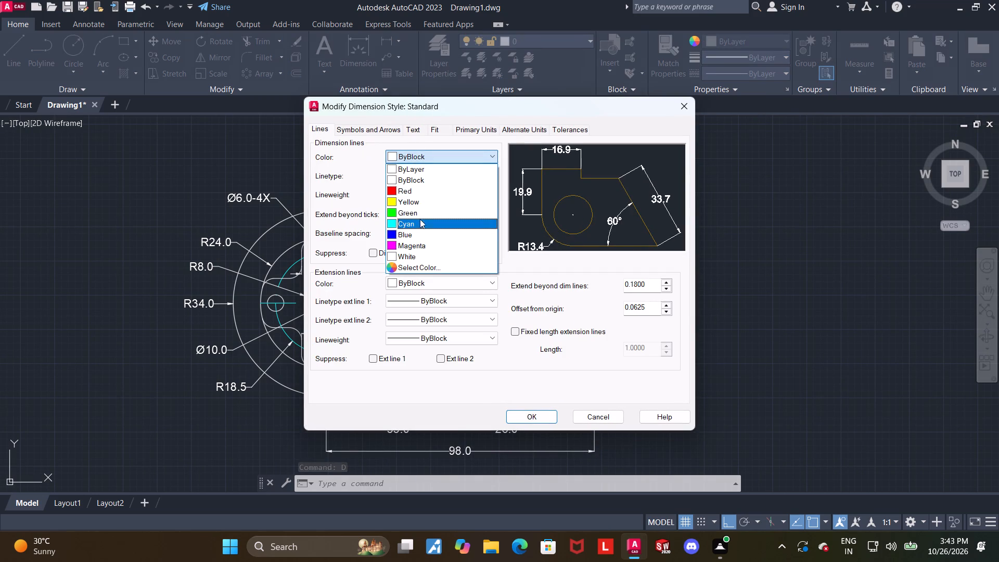
left_click(416, 194)
left_click(418, 279)
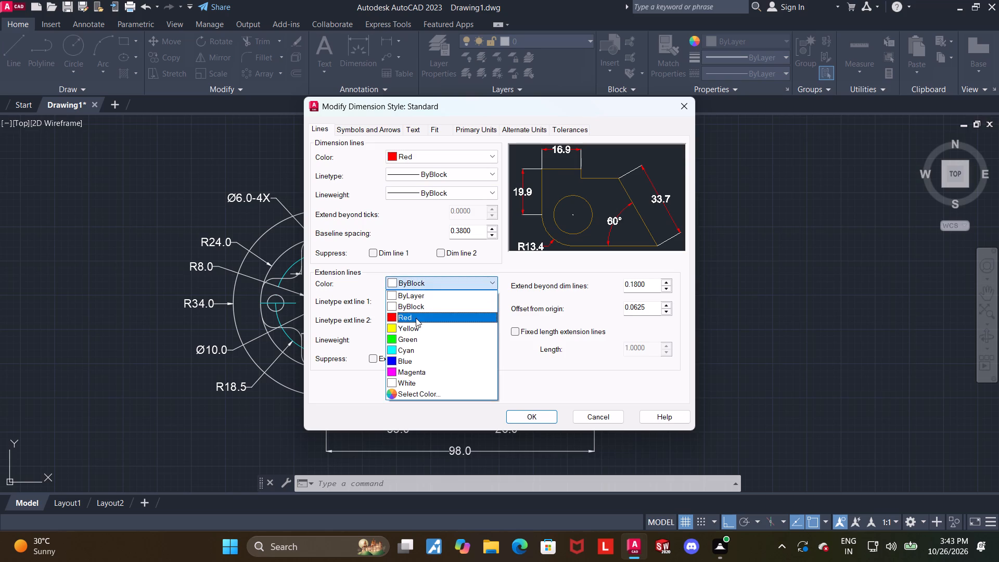
left_click(416, 318)
left_click(545, 413)
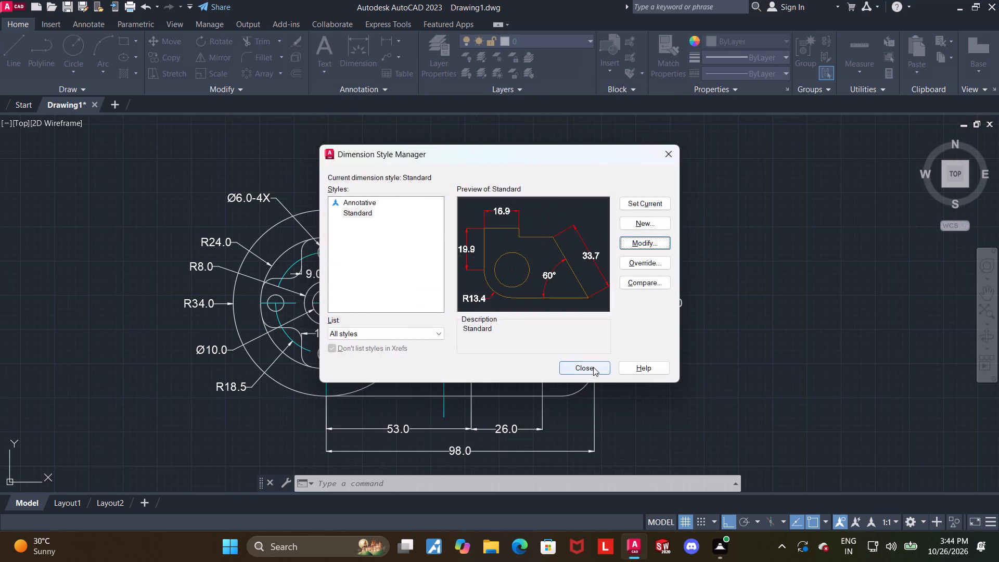
left_click(593, 367)
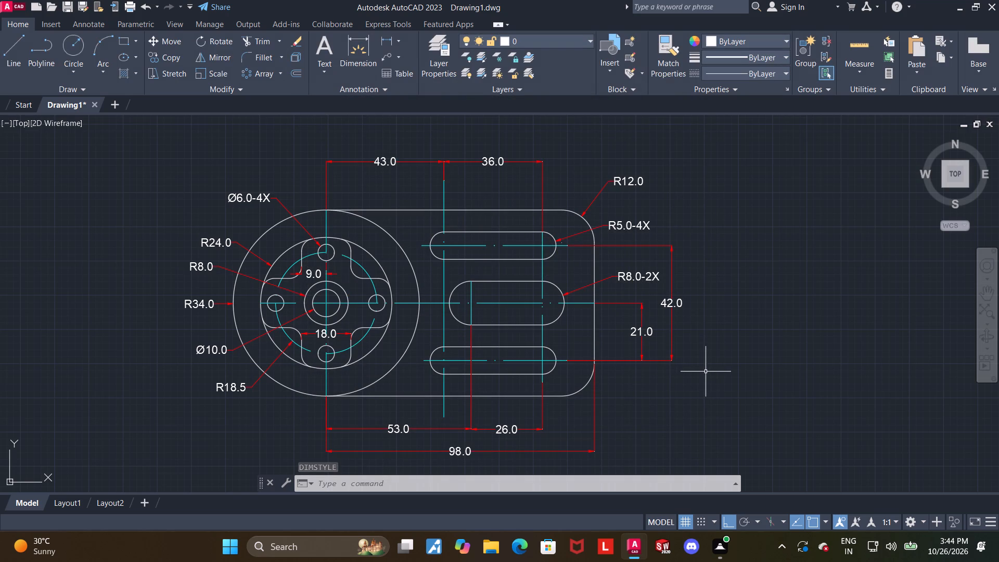
middle_click_drag(705, 369, 724, 361)
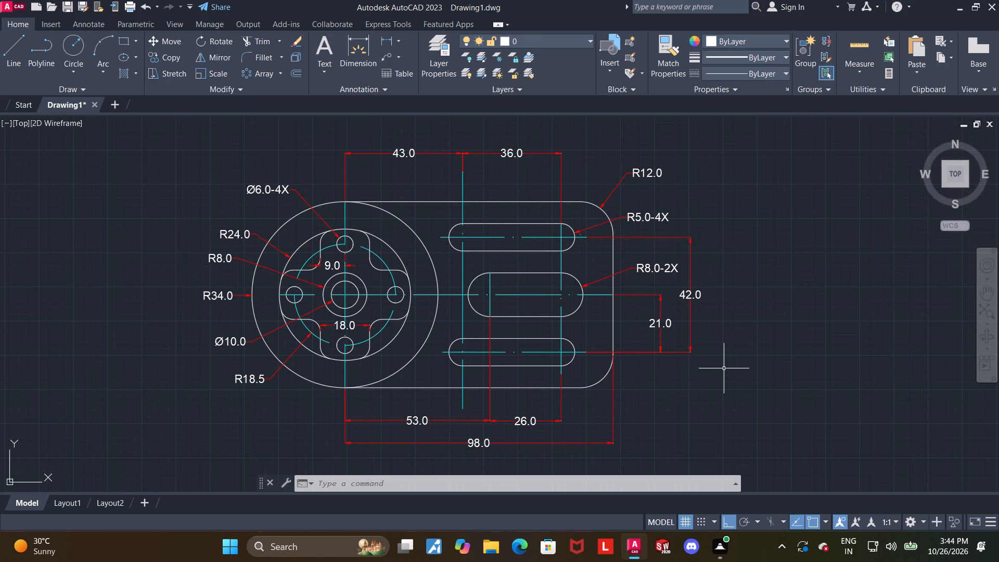
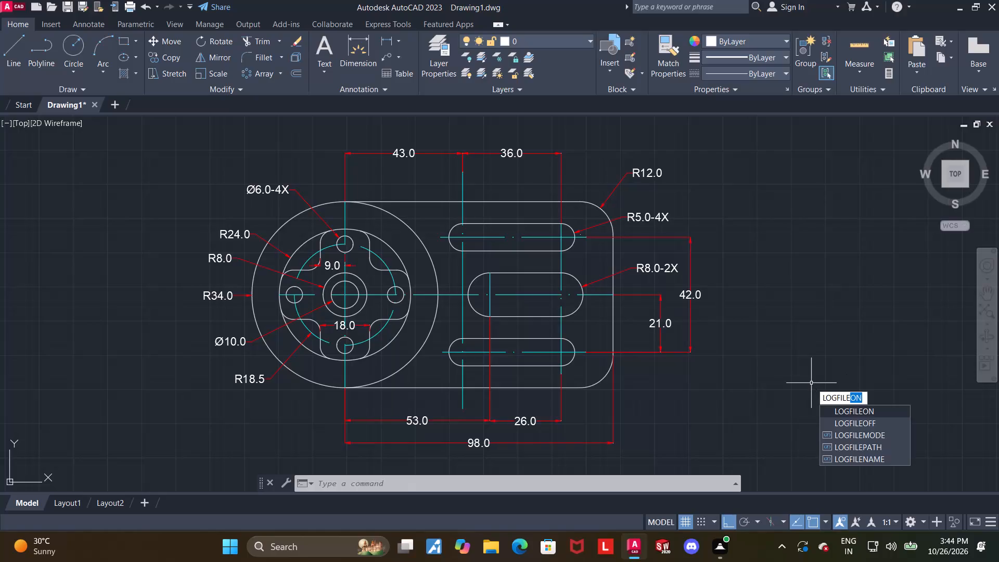
Save the drawing as "Quad lobe adjuster" in the Downloads folder.
left_click(851, 418)
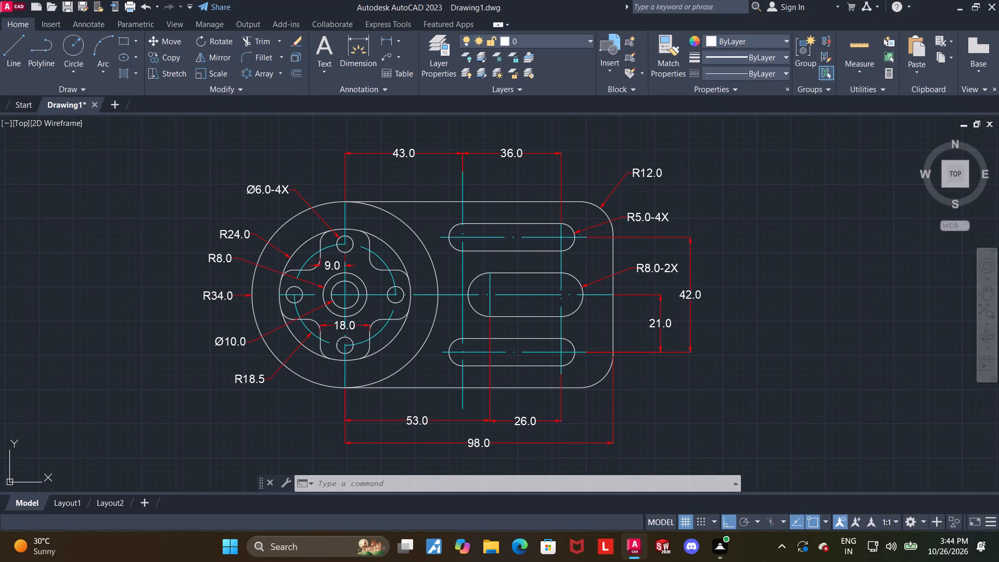
key("ctrl+s")
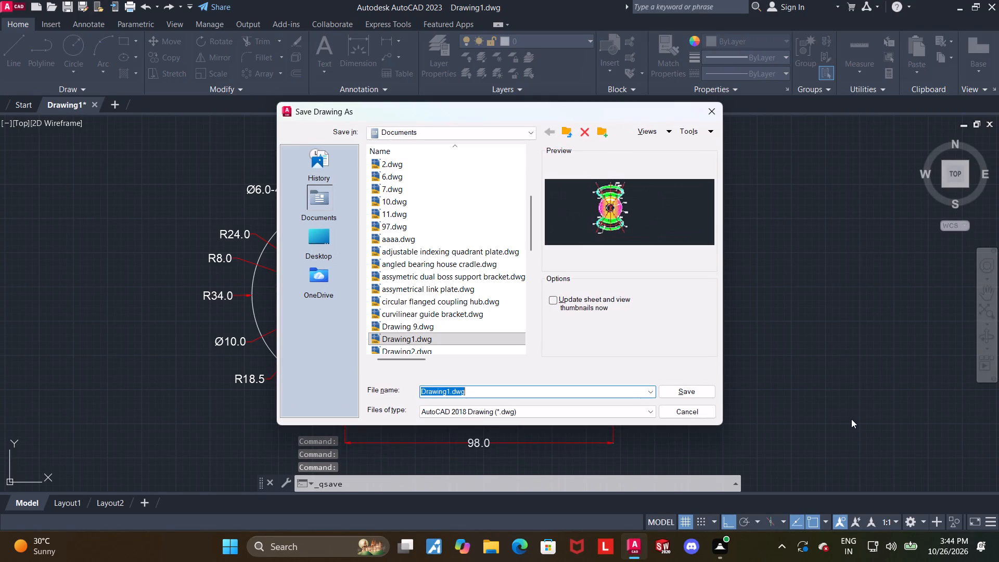
type("QUA")
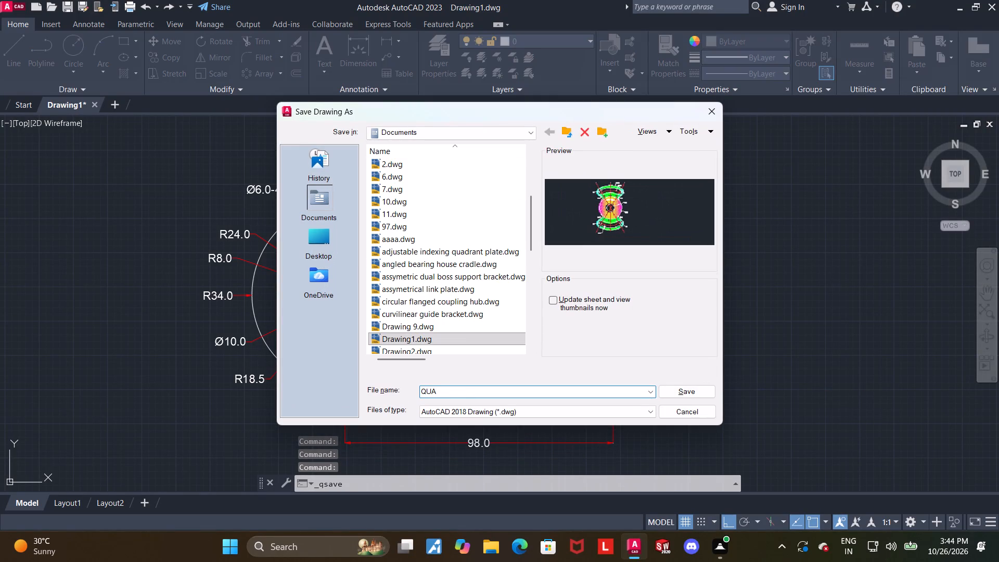
key("BackSpace")
key("BackSpace")
key("BackSpace")
key("BackSpace")
key("q")
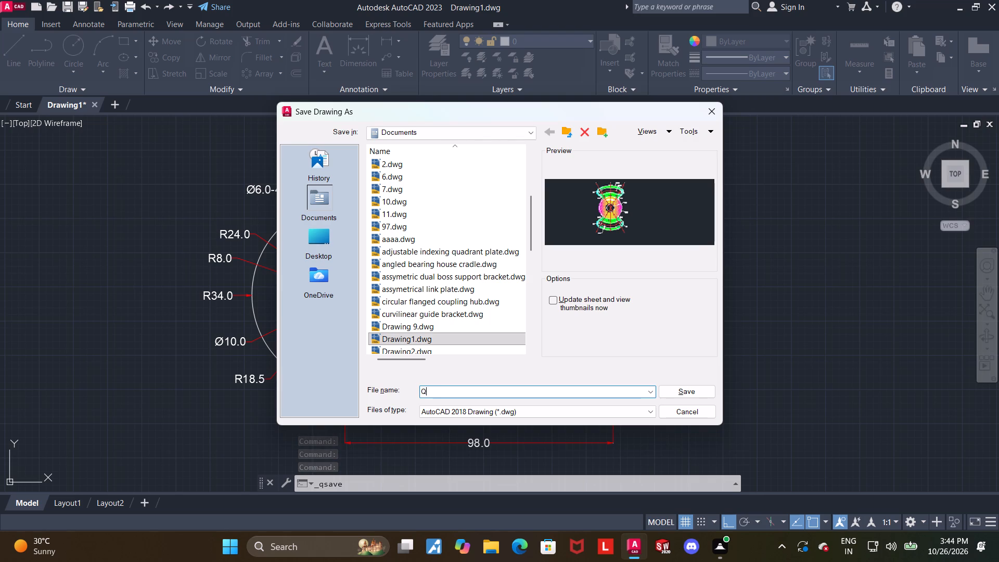
type("uad lobe adjuster")
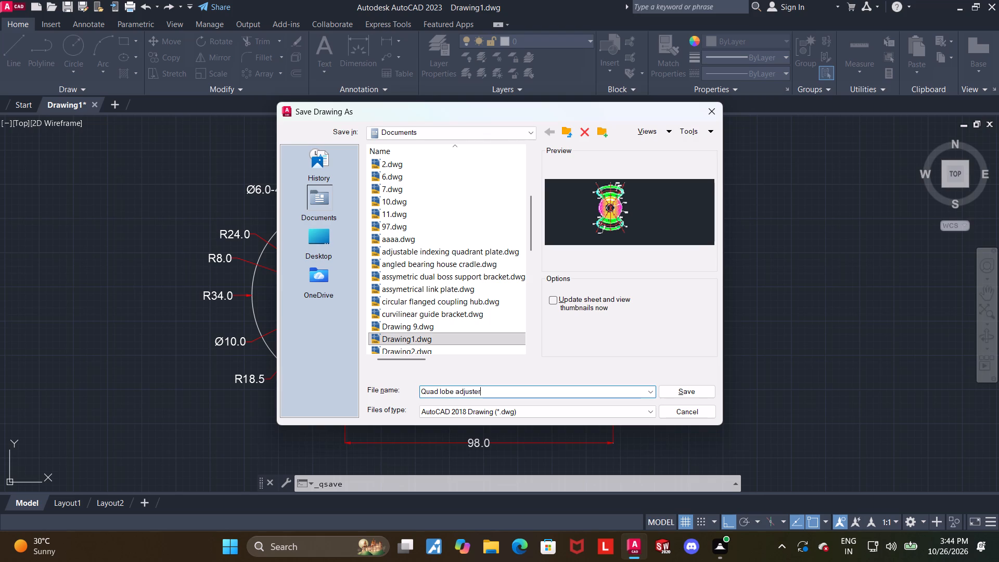
double_click(327, 230)
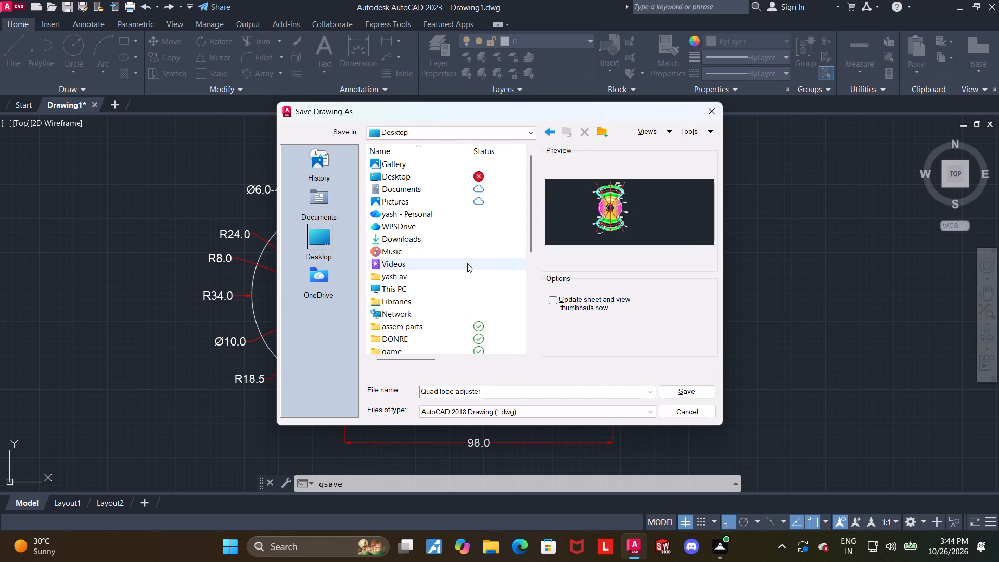
double_click(431, 240)
left_click(689, 386)
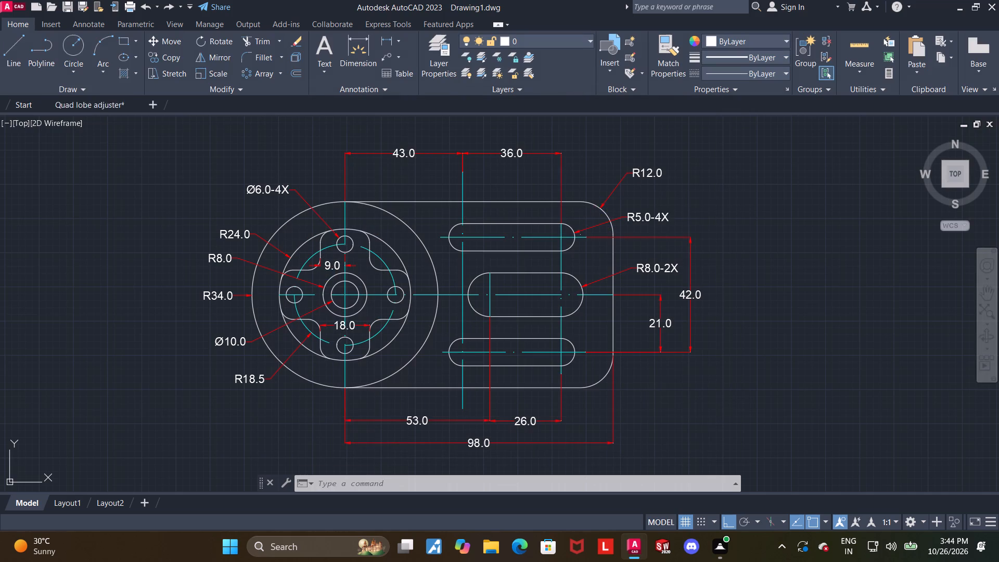
Set up a plot with the DWG To PDF.pc3 plotter, ISO A4 (297.00 x 210.00 MM) paper and a centered plot.
type("plot")
key("Return")
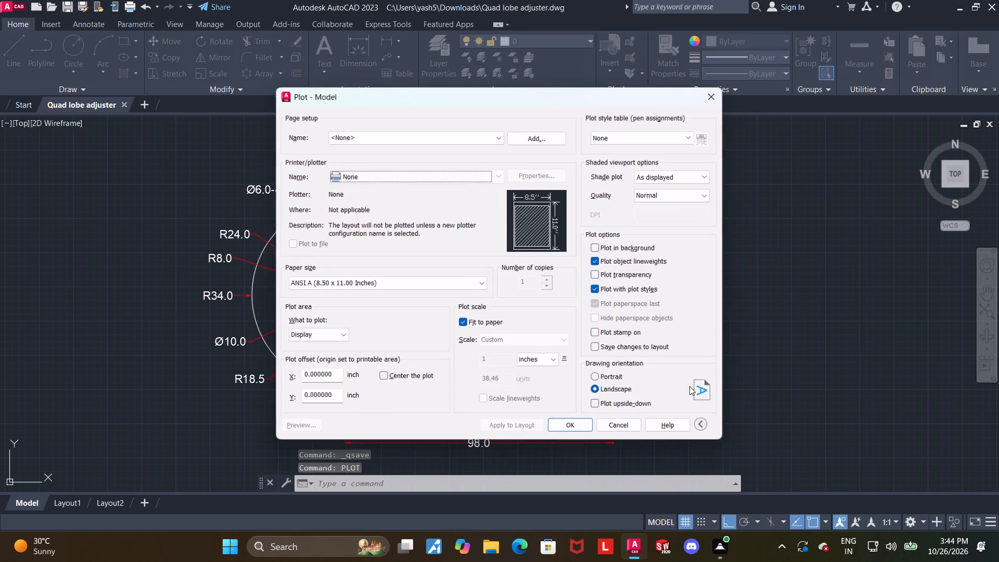
left_click(451, 179)
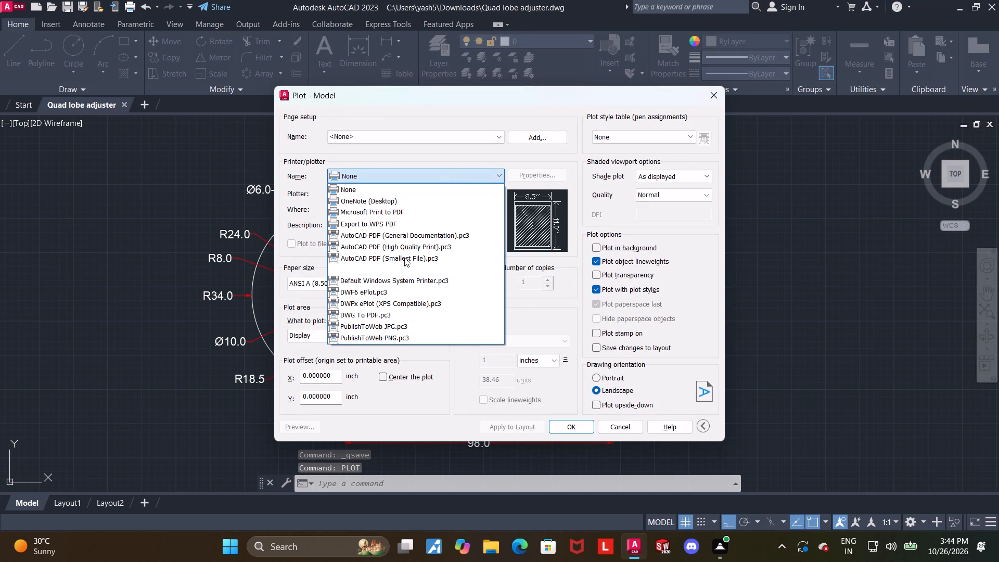
left_click(386, 315)
left_click(387, 285)
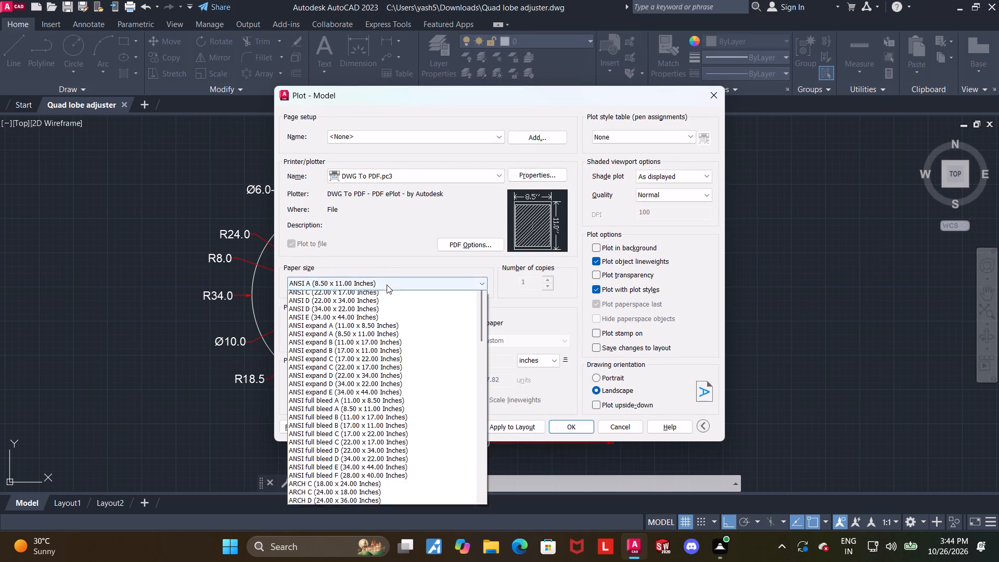
scroll(372, 441, "down", 8)
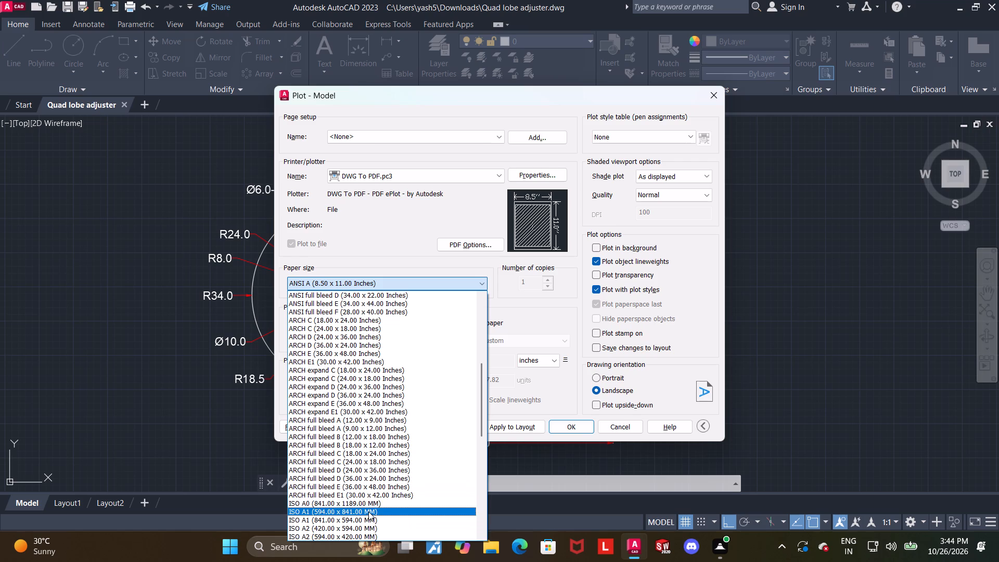
scroll(369, 508, "down", 6)
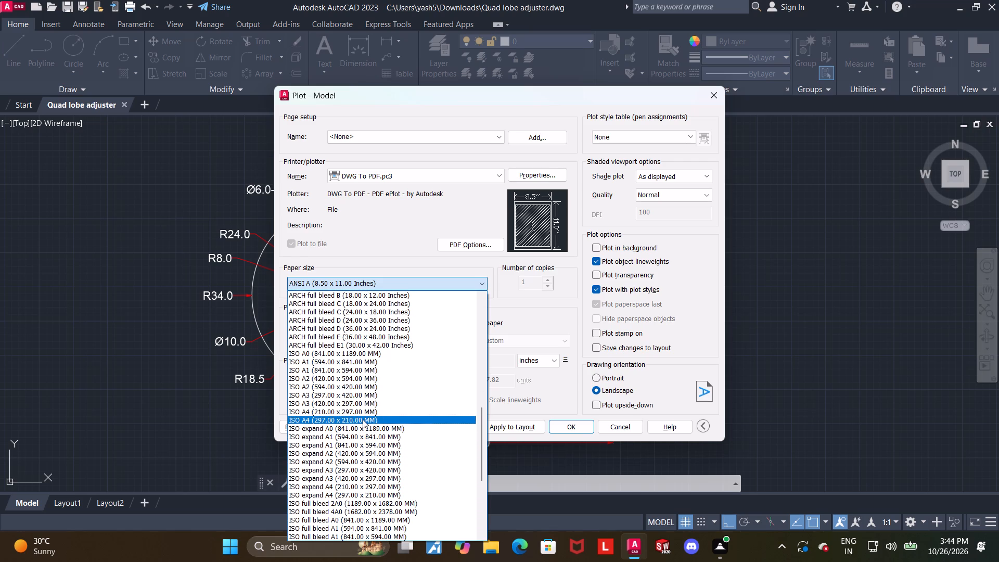
left_click(363, 419)
left_click(384, 374)
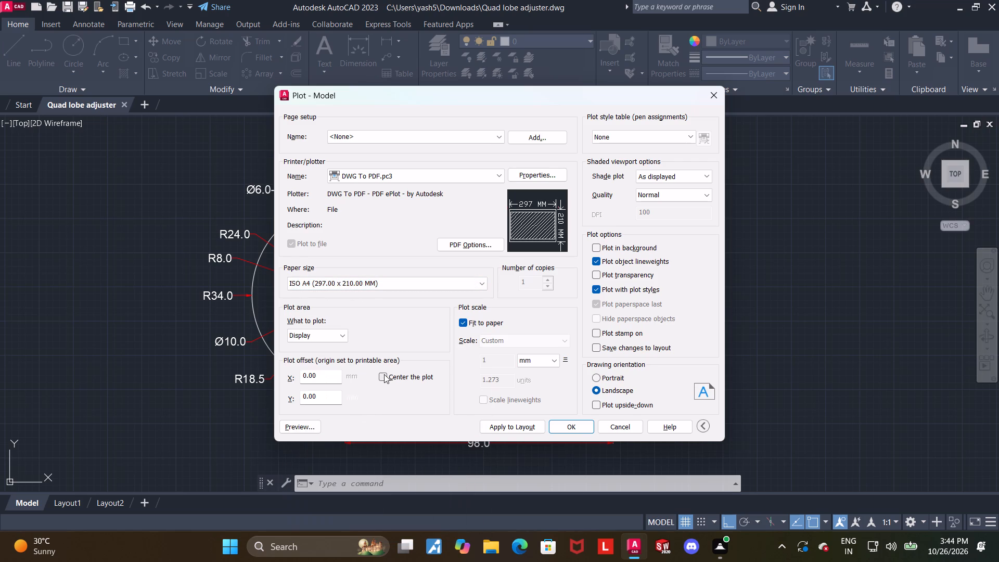
Set the plot area to a window enclosing the whole part with all its dimensions.
left_click(303, 333)
left_click(311, 377)
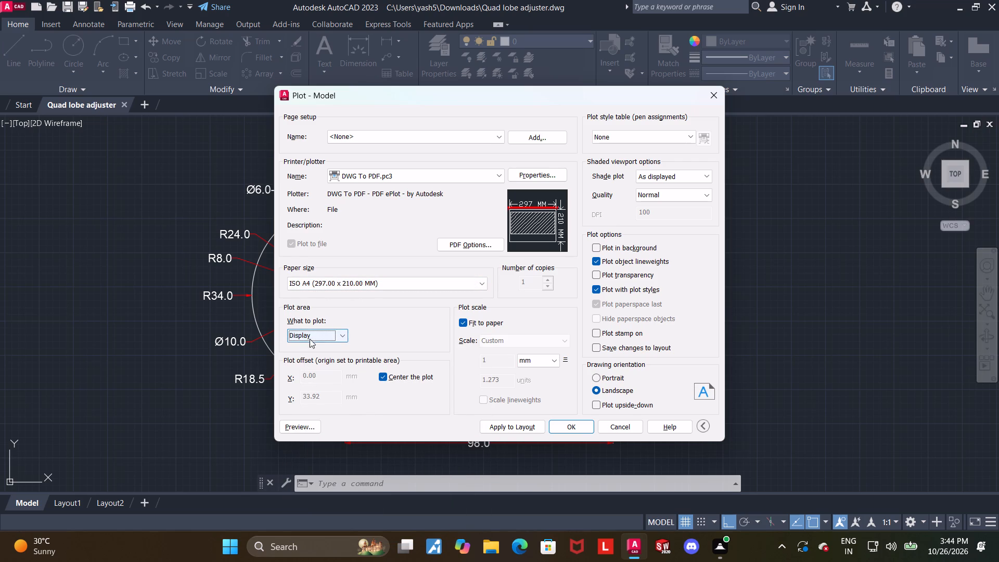
left_click(311, 337)
left_click(310, 372)
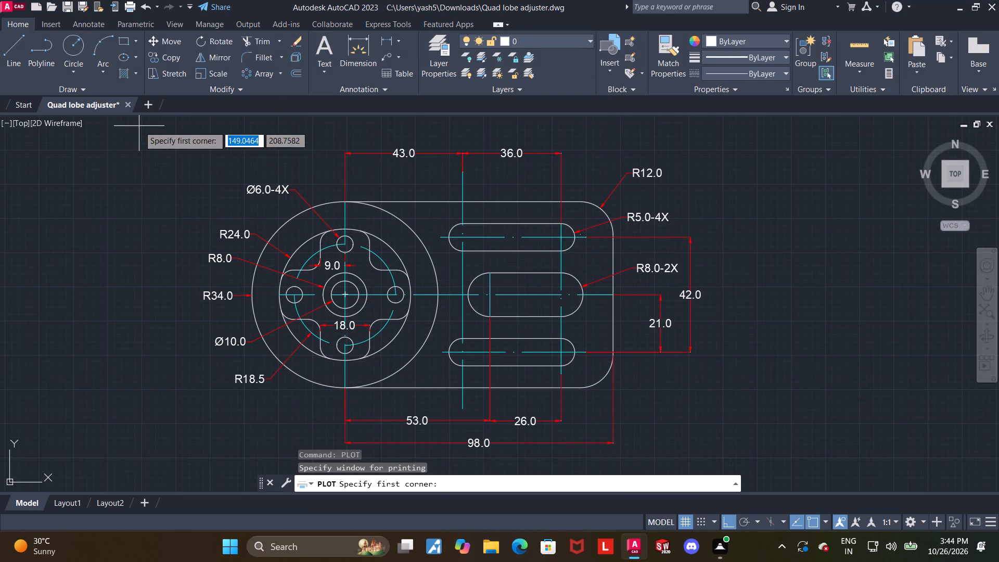
left_click(145, 125)
left_click(755, 465)
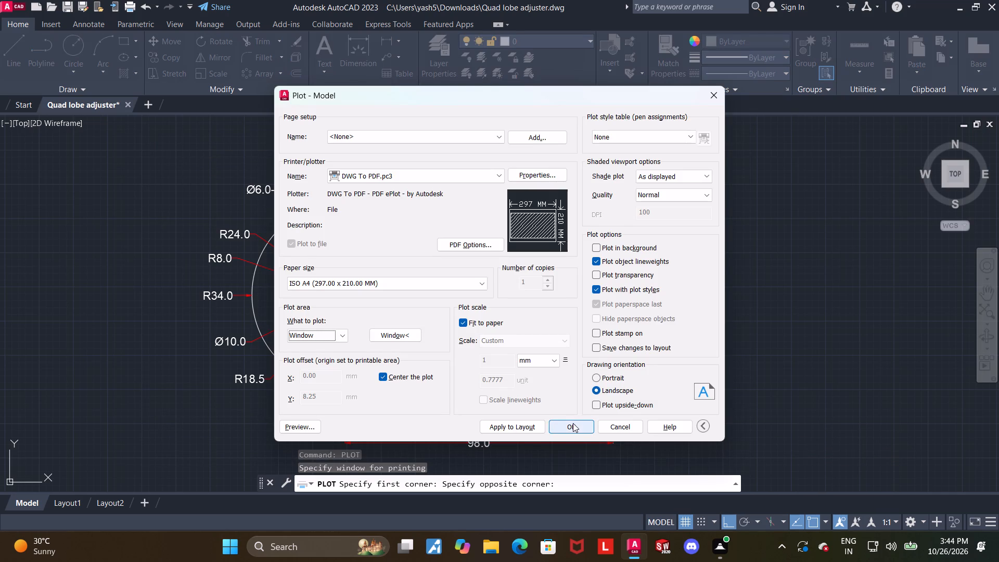
Plot the drawing to Quad lobe adjuster-Model.pdf in the Downloads folder, and close the opened PDF to return to AutoCAD.
left_click(573, 423)
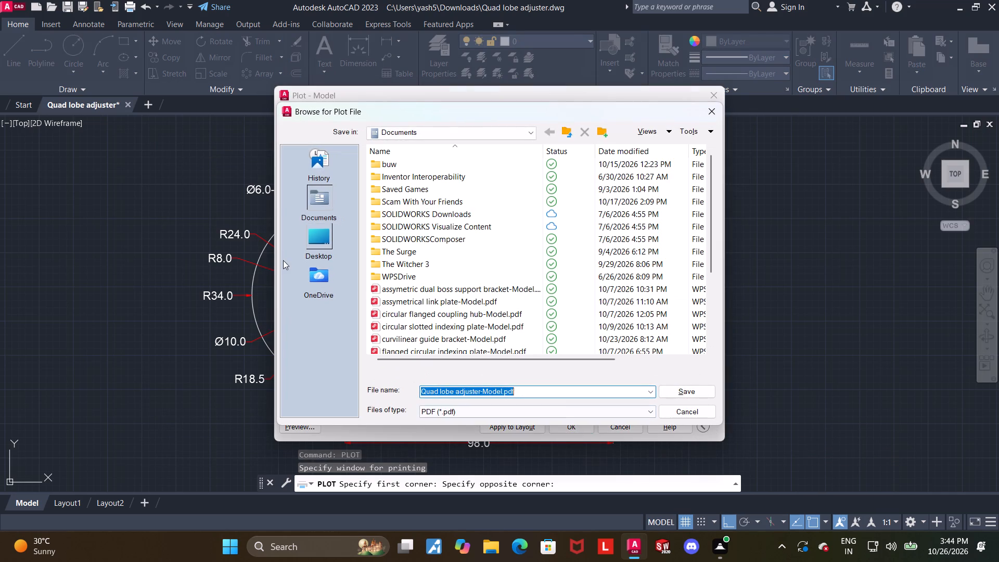
double_click(314, 230)
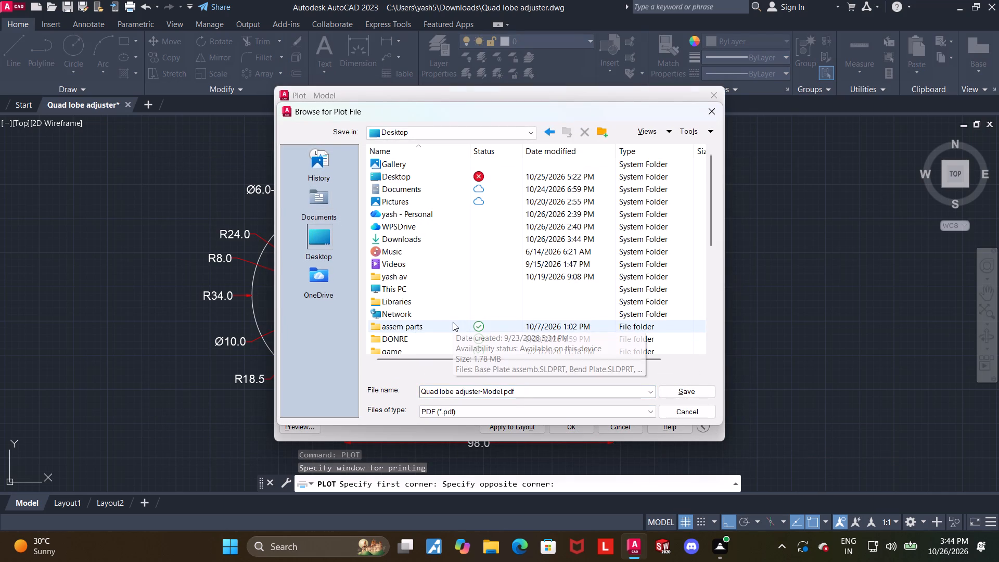
double_click(425, 236)
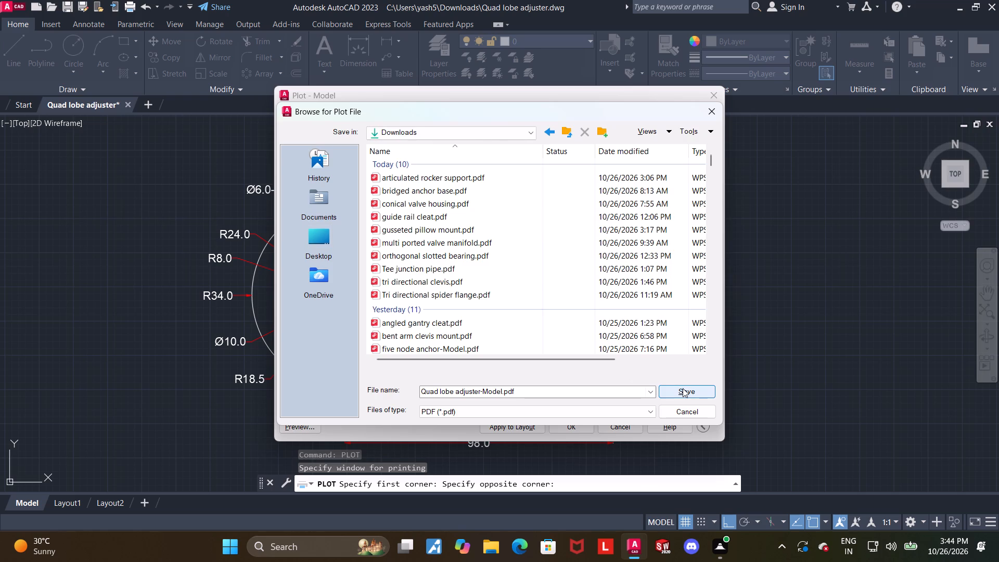
left_click(683, 388)
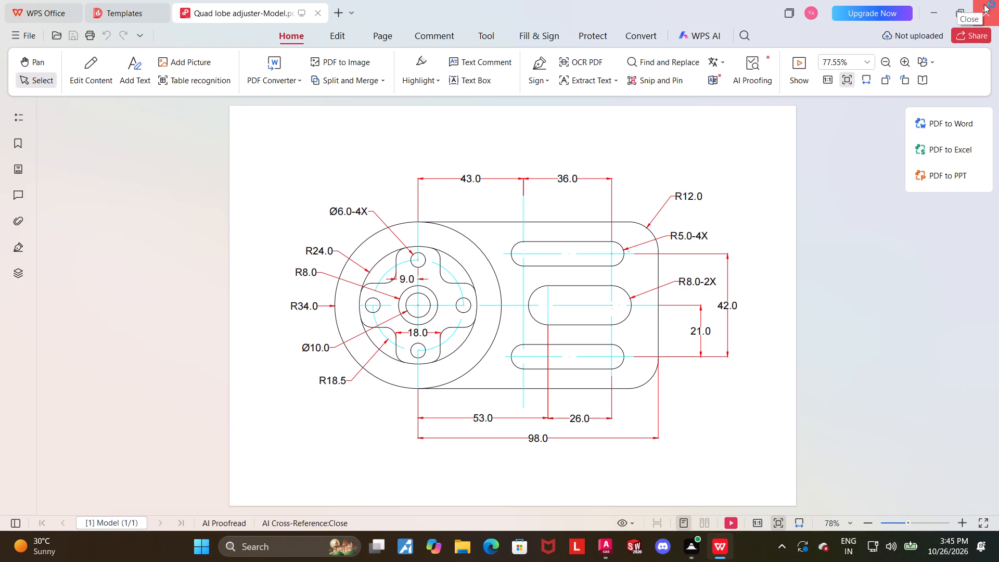
left_click(984, 4)
left_click(611, 146)
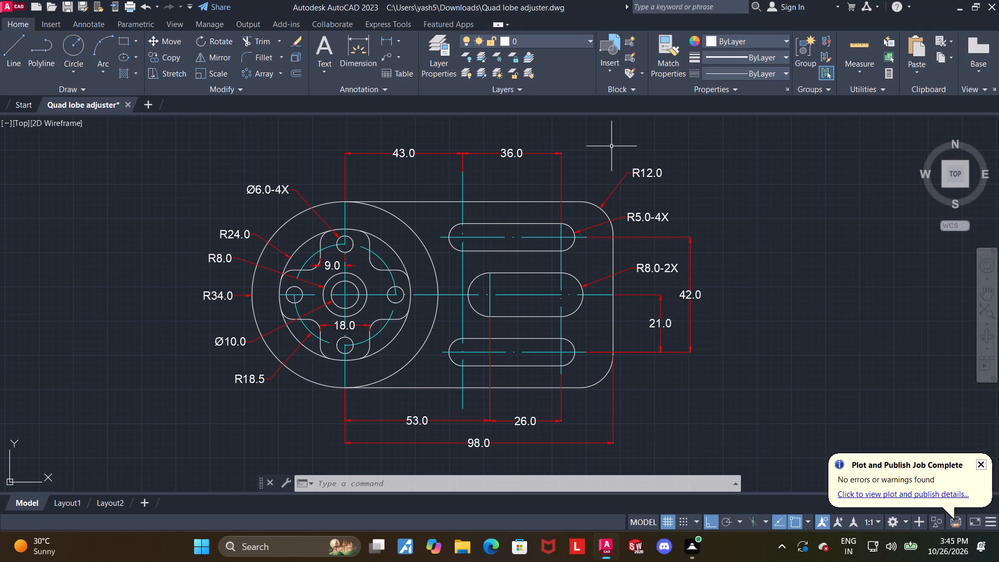